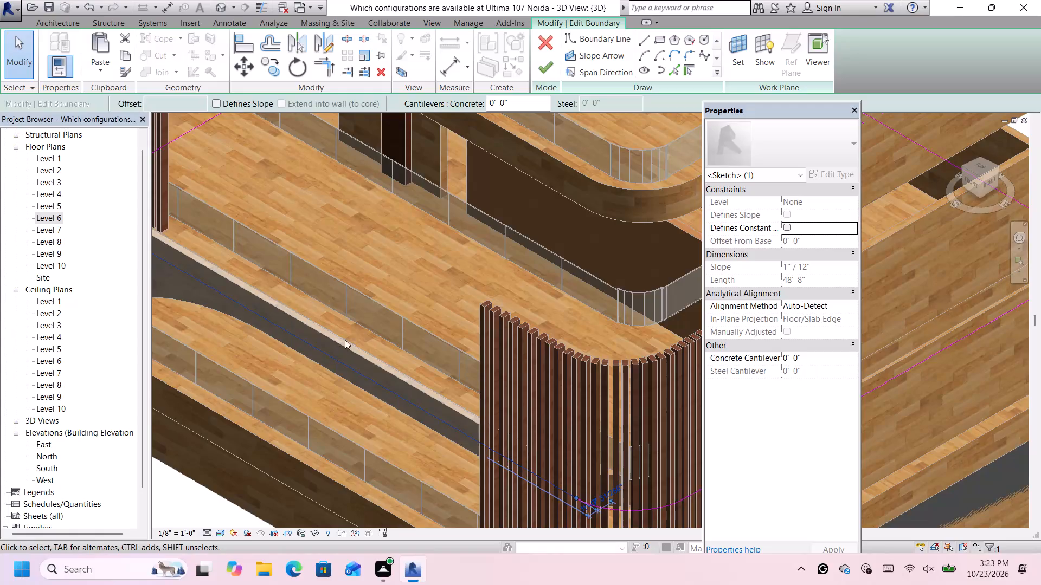
Finish the open boundary sketch of the Level 4 floor and deselect the floor.
click(542, 69)
scroll(523, 348, up, 3)
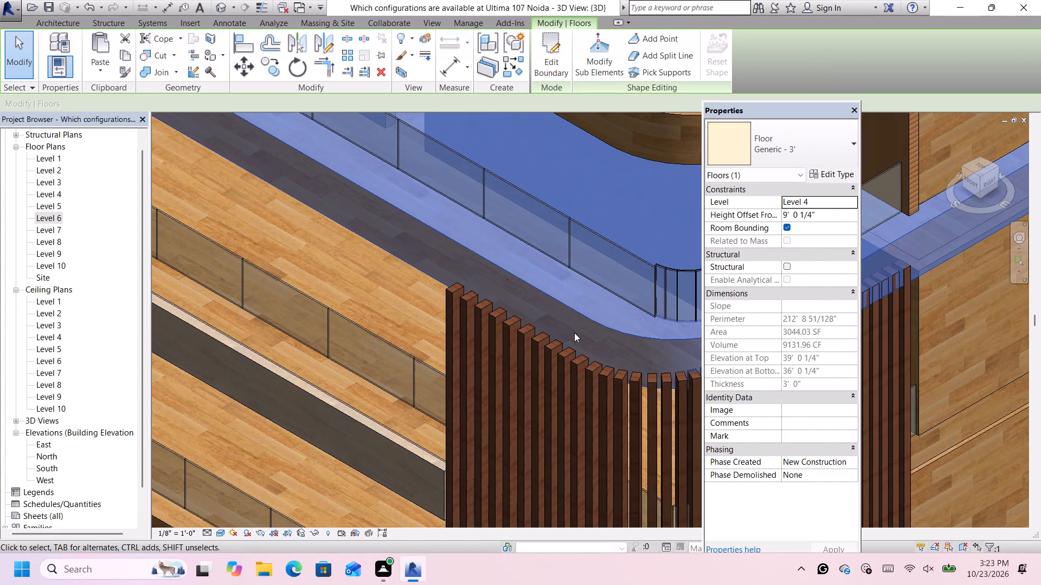
scroll(554, 340, down, 11)
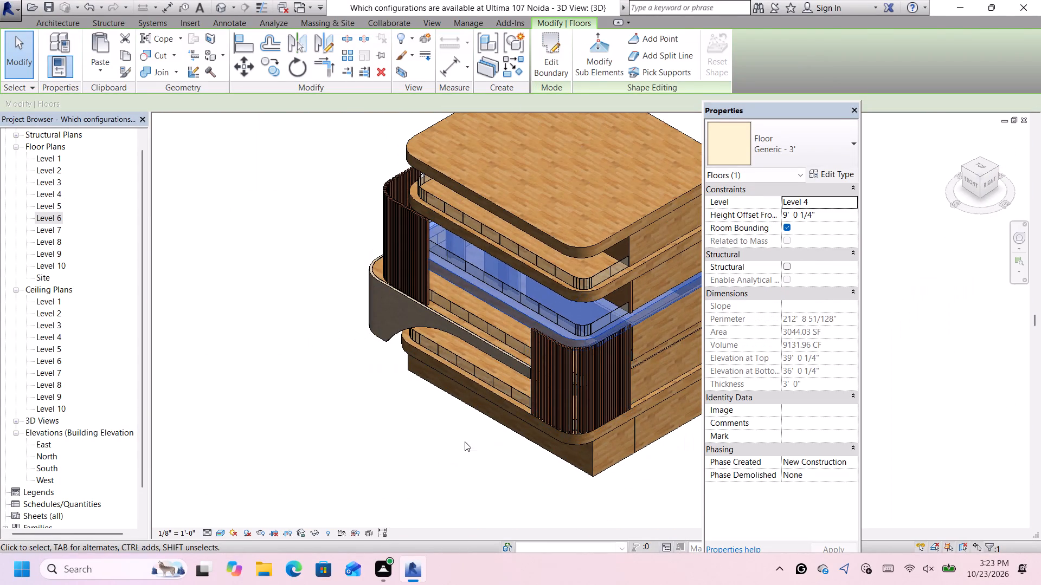
click(465, 447)
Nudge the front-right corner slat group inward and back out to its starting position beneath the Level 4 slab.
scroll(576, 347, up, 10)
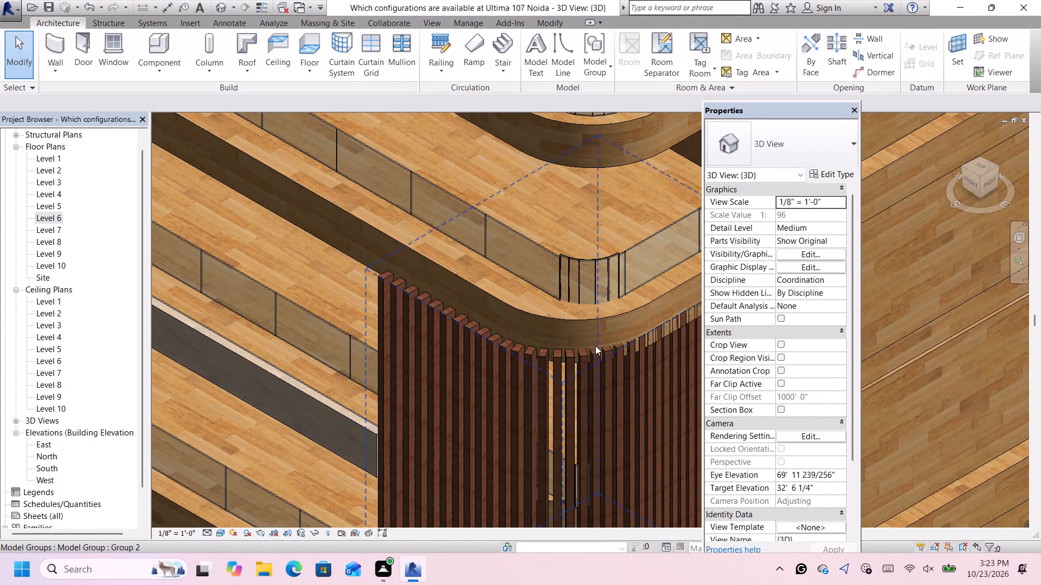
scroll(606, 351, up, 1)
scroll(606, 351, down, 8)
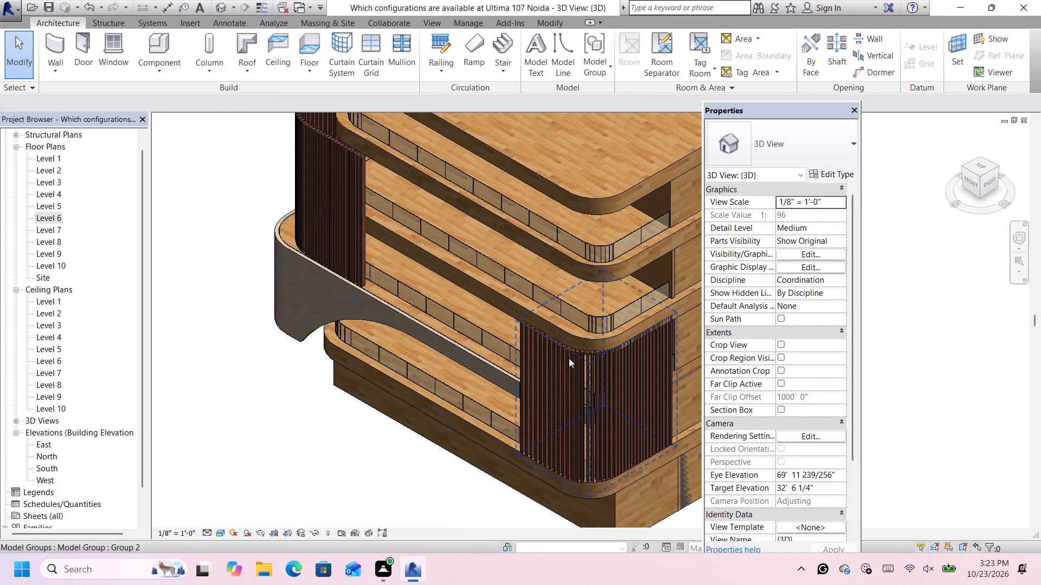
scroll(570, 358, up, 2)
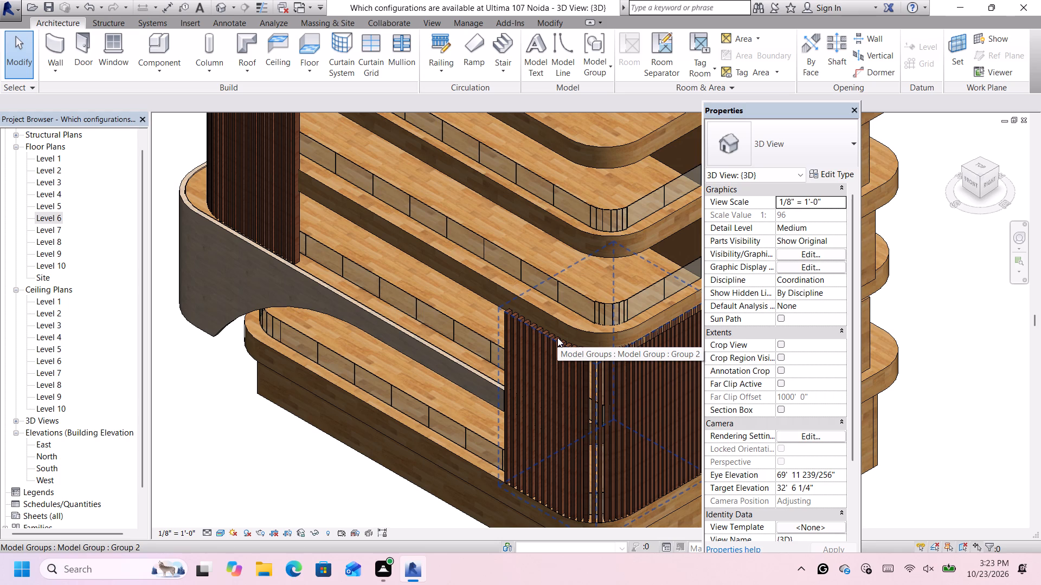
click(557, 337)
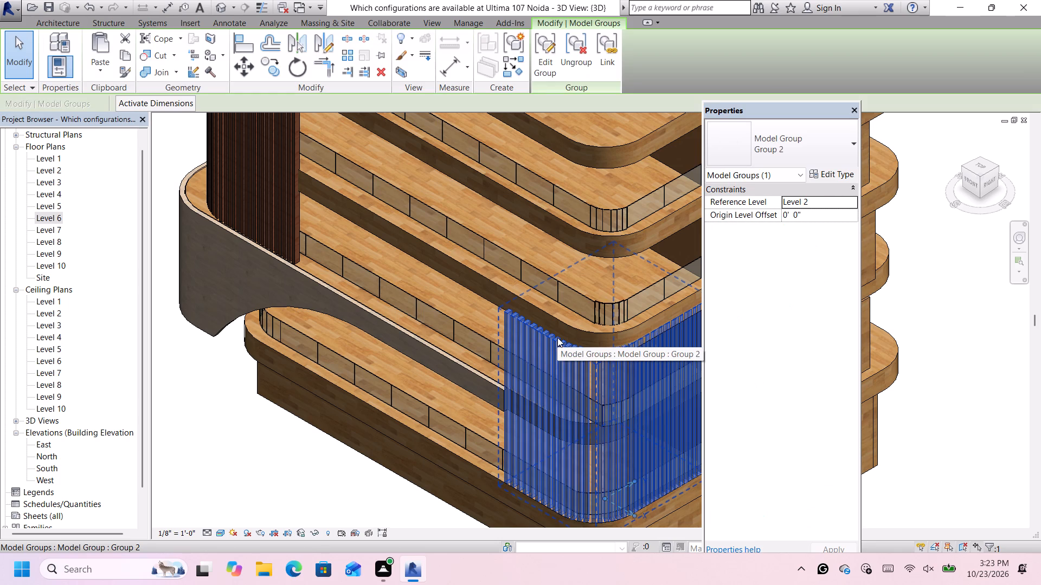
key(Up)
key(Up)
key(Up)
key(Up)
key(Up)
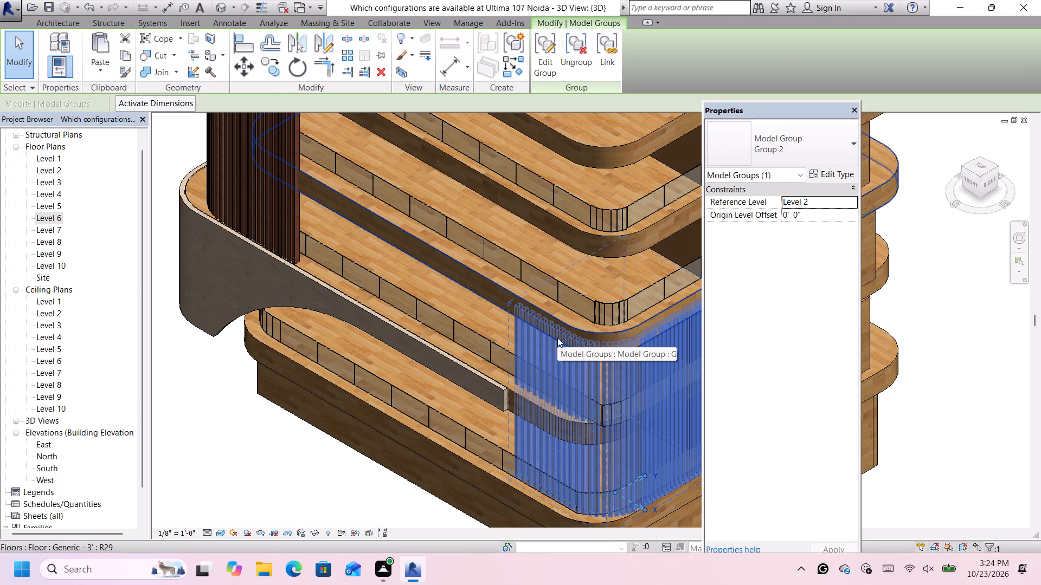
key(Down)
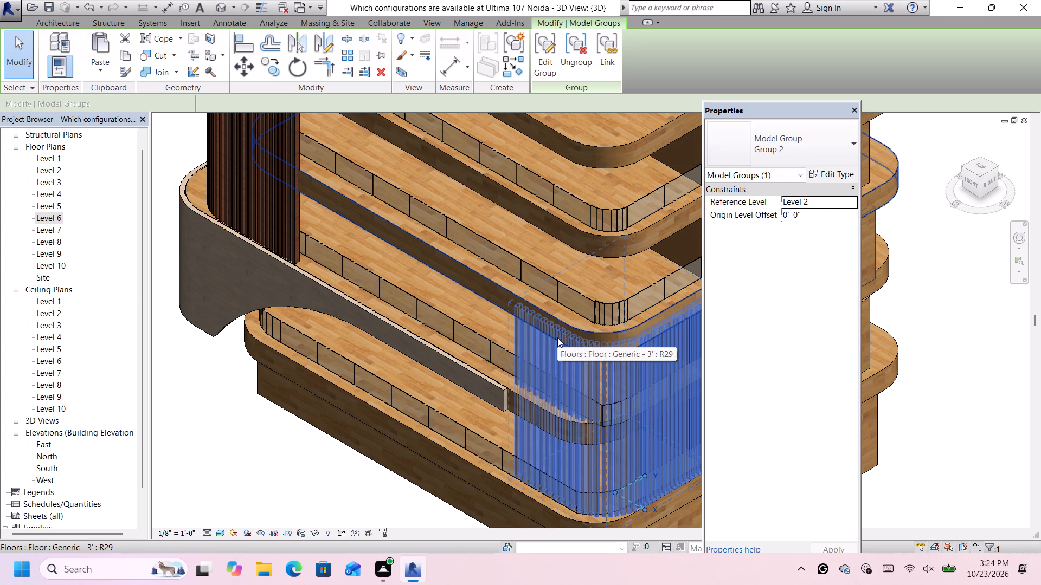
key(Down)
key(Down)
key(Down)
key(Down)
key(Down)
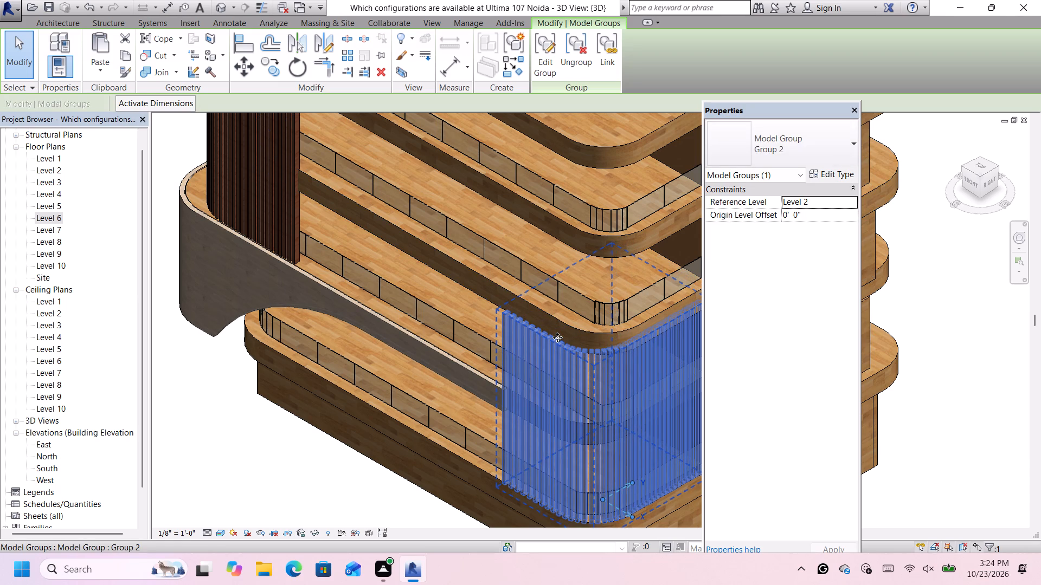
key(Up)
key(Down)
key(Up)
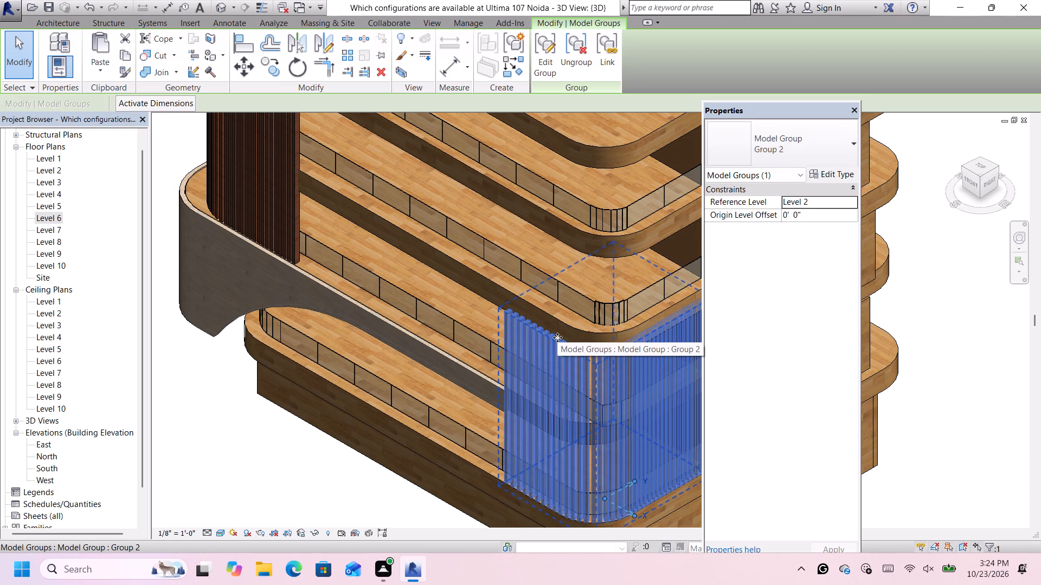
Edit the Level 4 floor boundary, moving its long front edge slightly outward, and finish the sketch.
double_click(563, 324)
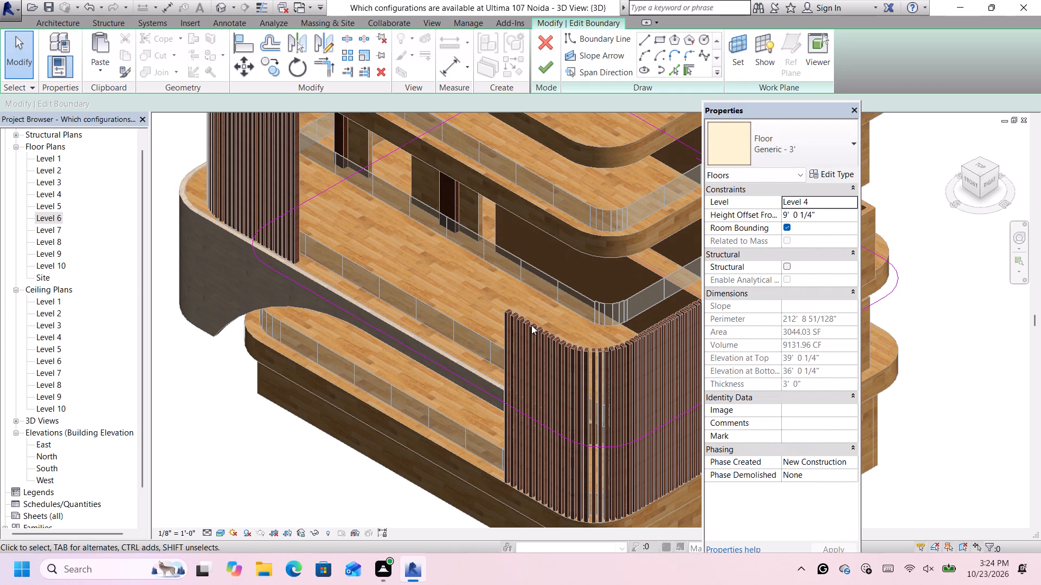
click(460, 378)
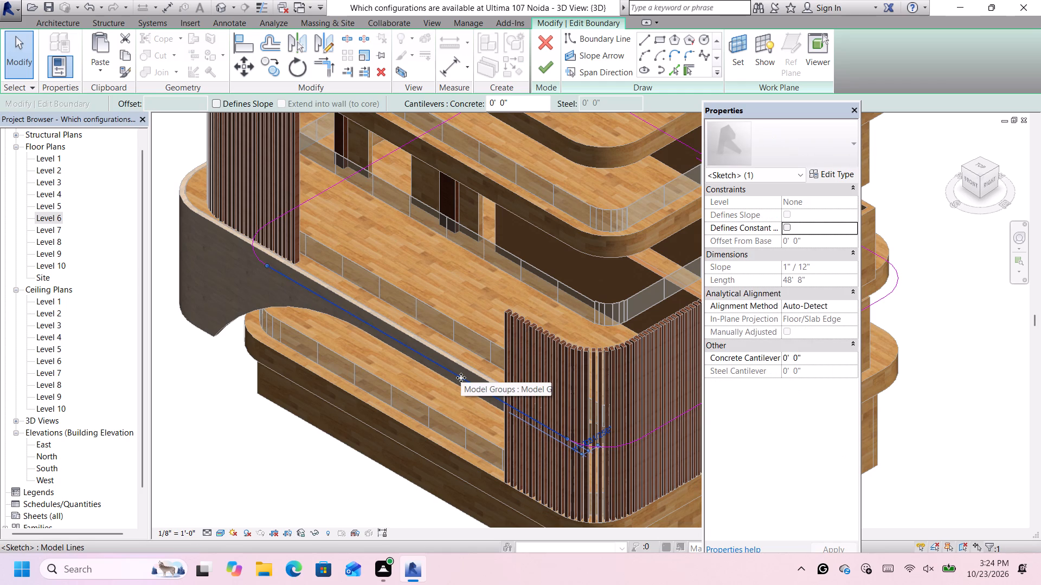
key(Down)
key(Down)
key(Down)
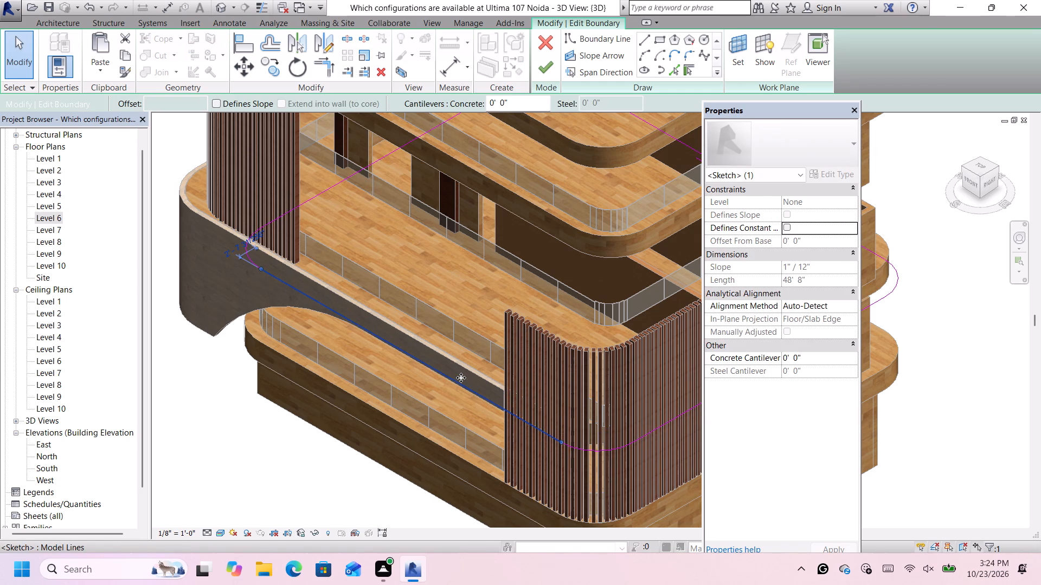
click(548, 70)
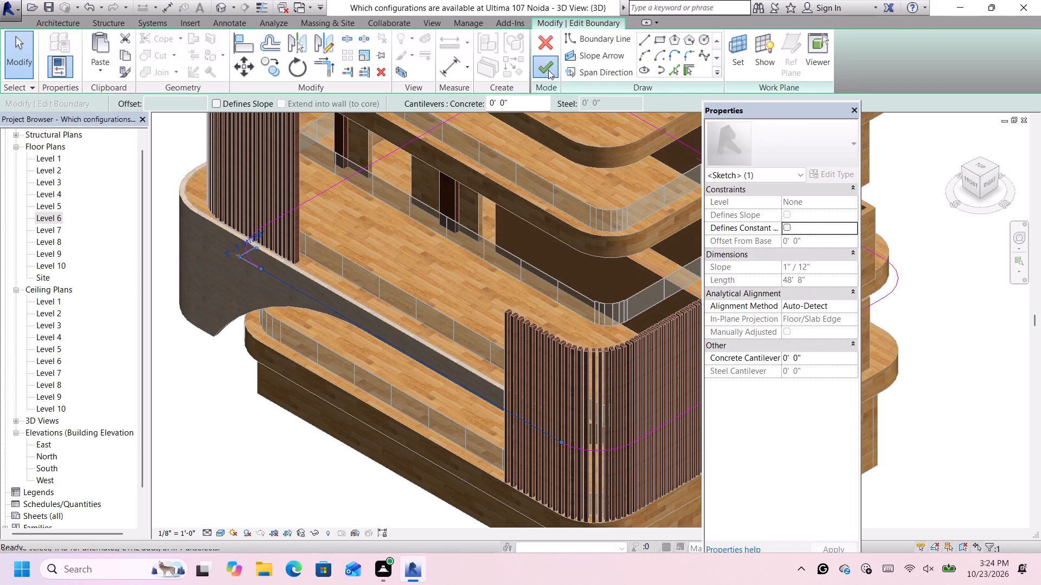
scroll(410, 258, down, 3)
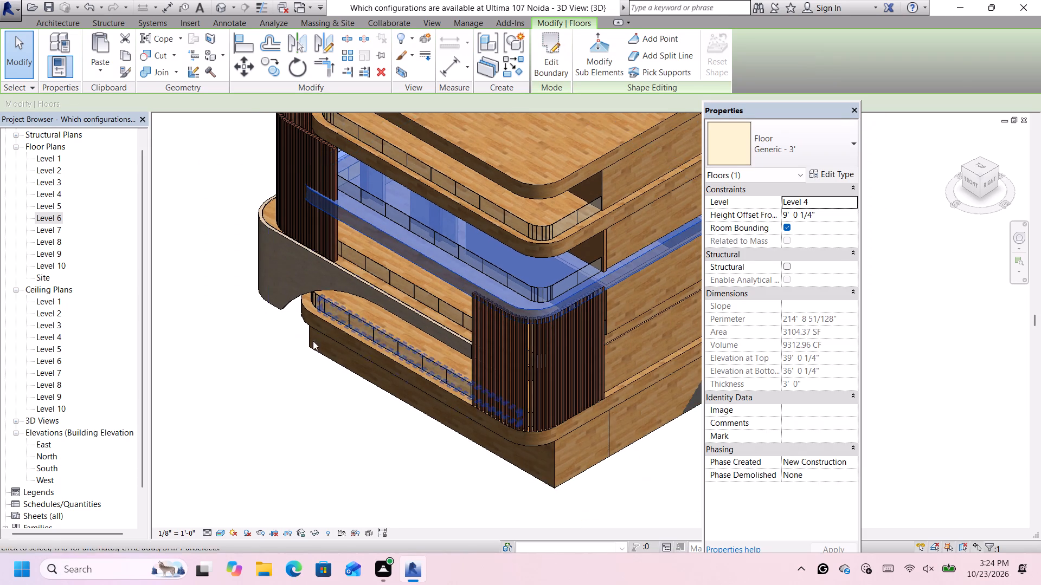
scroll(293, 349, up, 1)
click(375, 459)
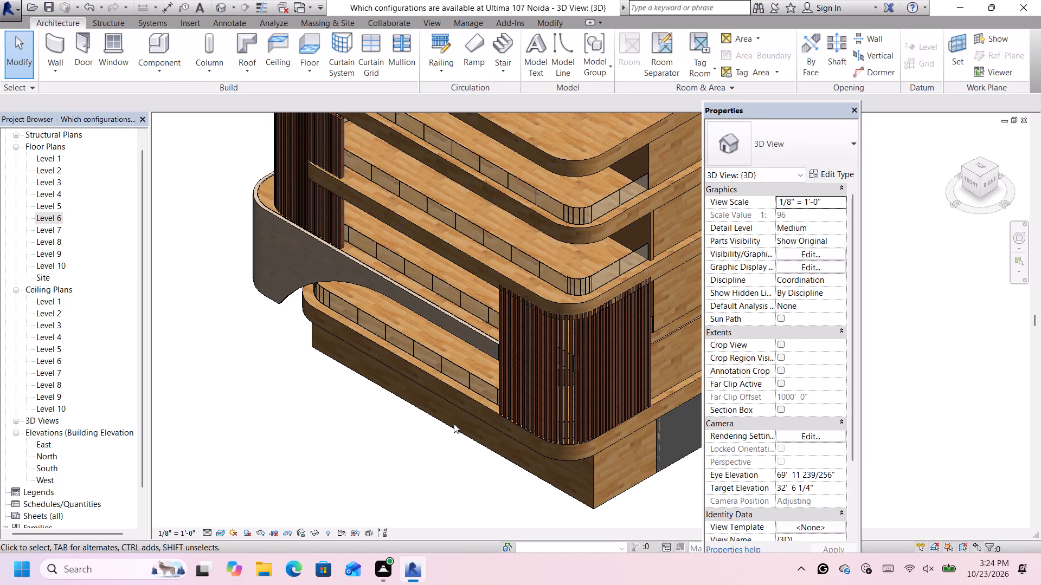
Edit the Level 3 floor boundary, moving its long front edge slightly outward, and finish the sketch.
scroll(569, 271, up, 5)
scroll(555, 342, down, 4)
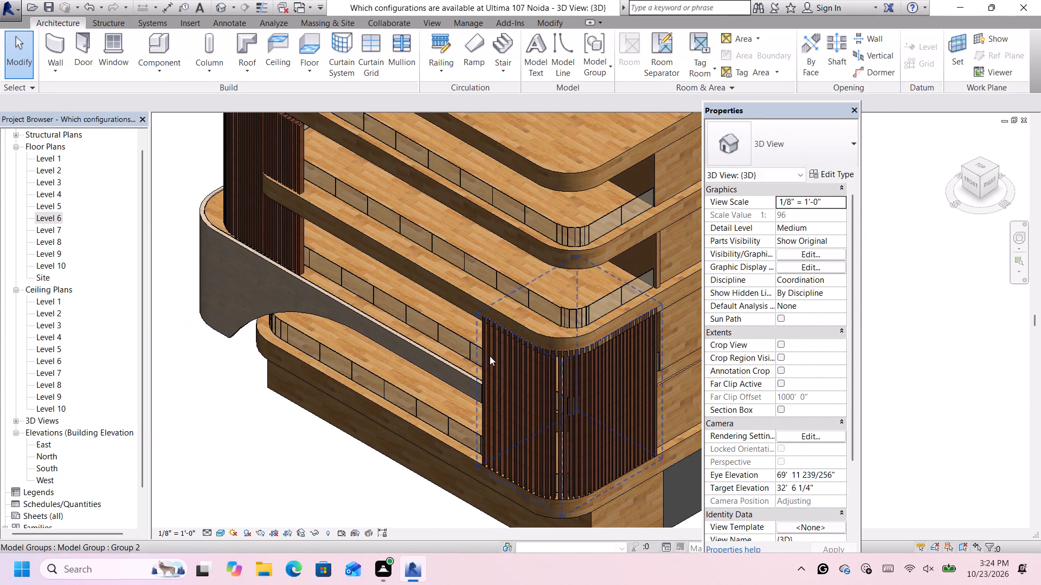
click(337, 292)
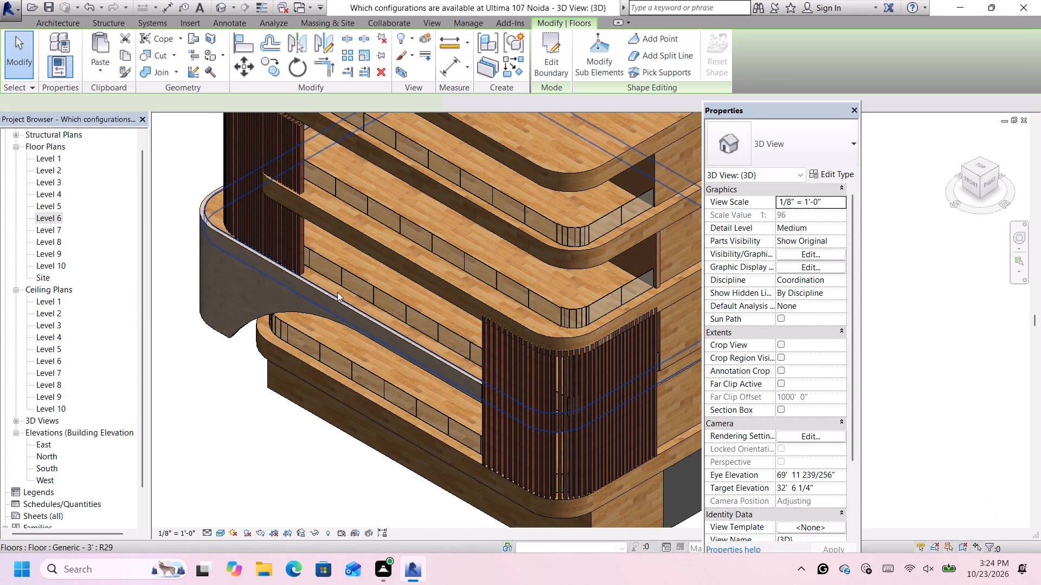
double_click(337, 291)
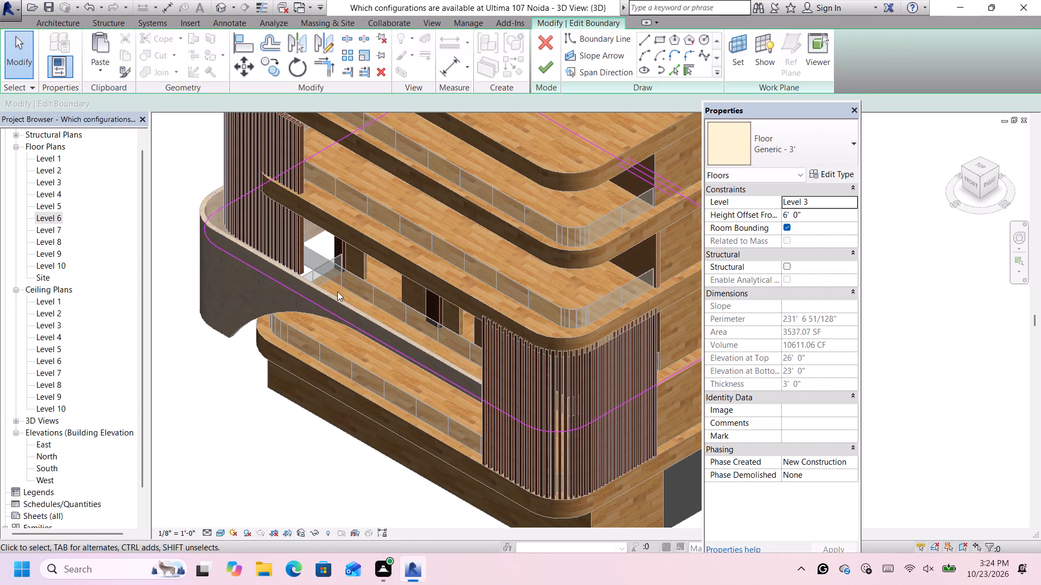
key(Down)
key(Down)
key(Down)
click(339, 315)
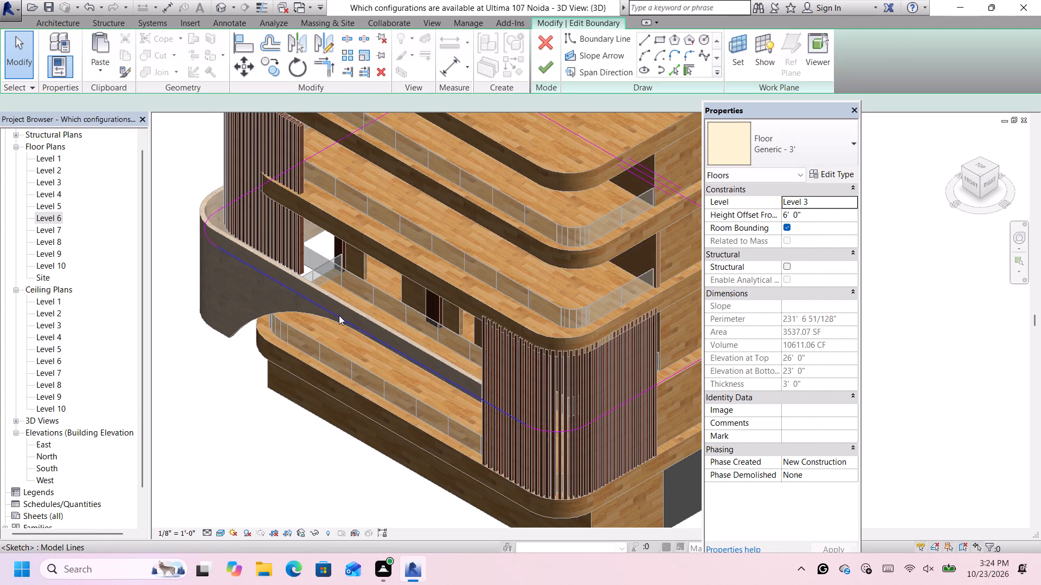
key(Down)
key(Down)
key(Down)
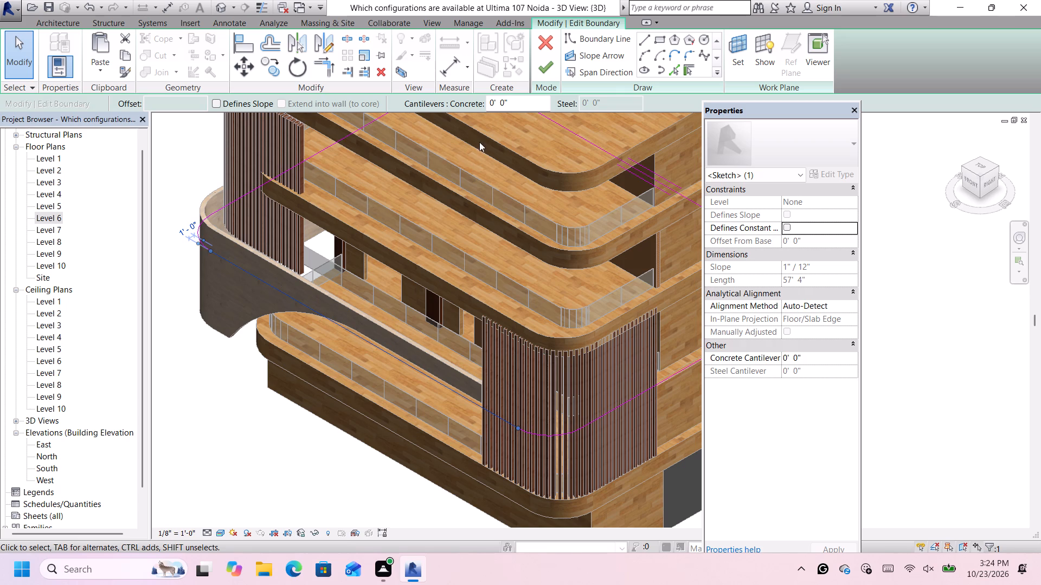
click(552, 70)
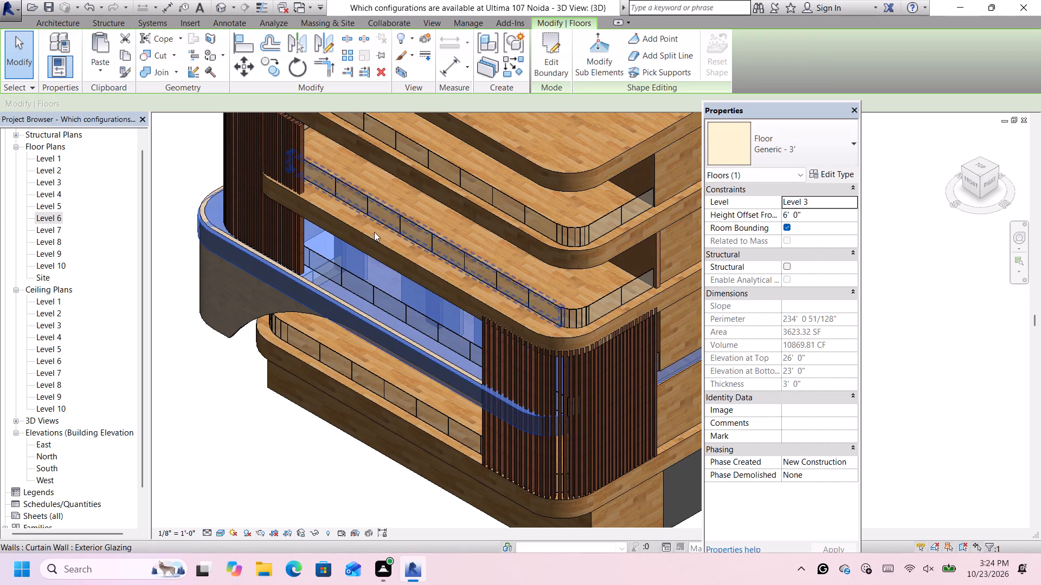
click(216, 427)
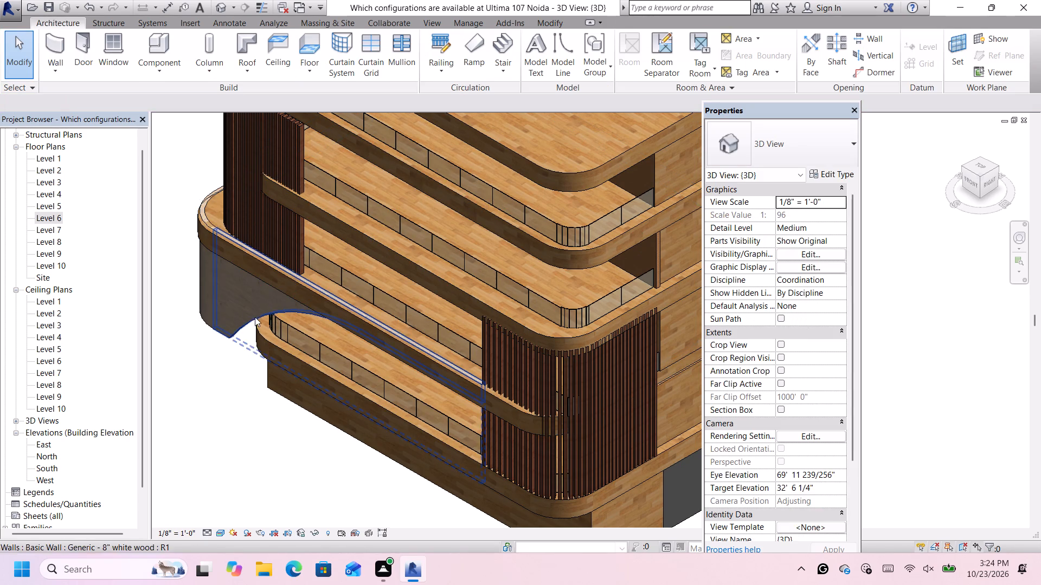
Move the arched front wall (Generic - 8" white wood) outward about 1' 3", past the Level 3 slab edge.
click(250, 318)
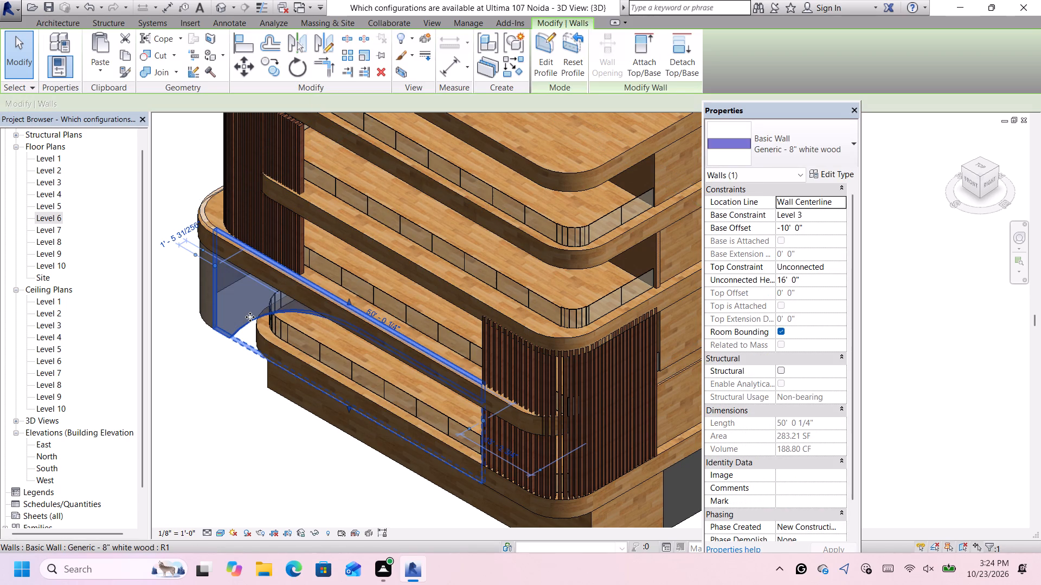
key(Down)
key(Down)
key(Down)
key(Down)
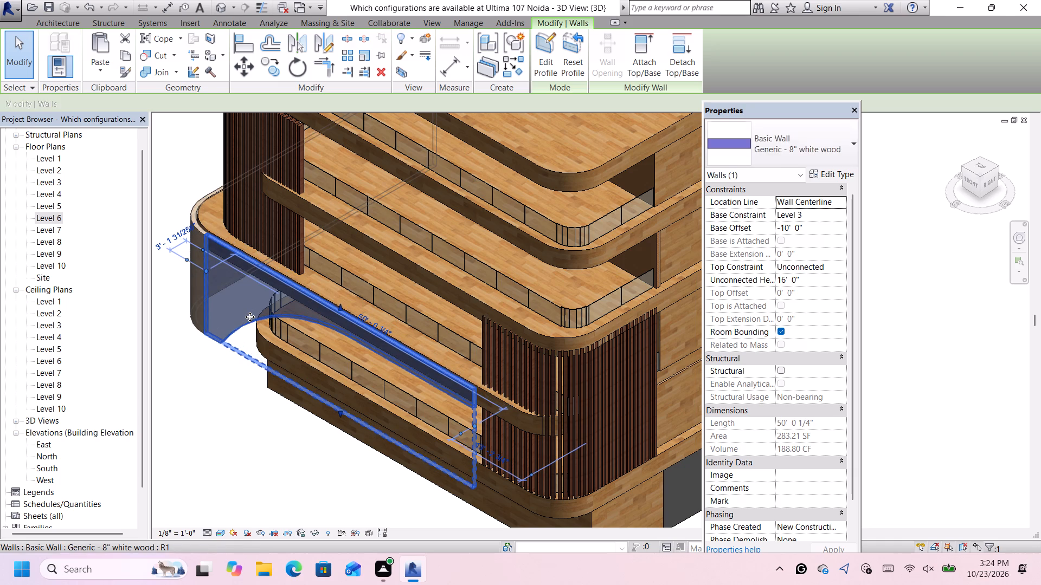
key(Up)
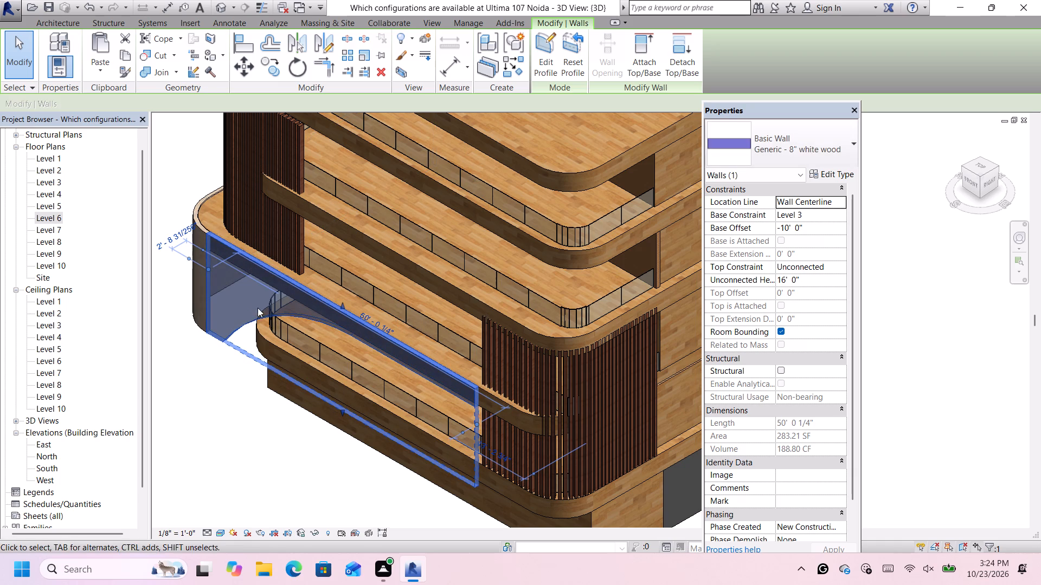
Shift the Level 3 vertical slat group above the arched wall slightly outward, toward the front.
click(294, 247)
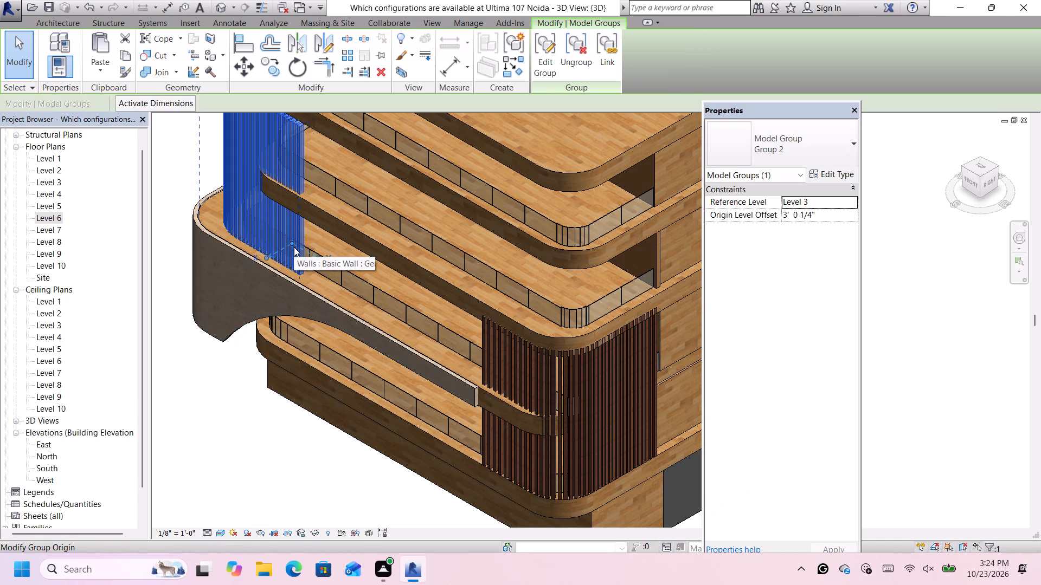
key(Down)
key(Down)
key(Down)
key(Down)
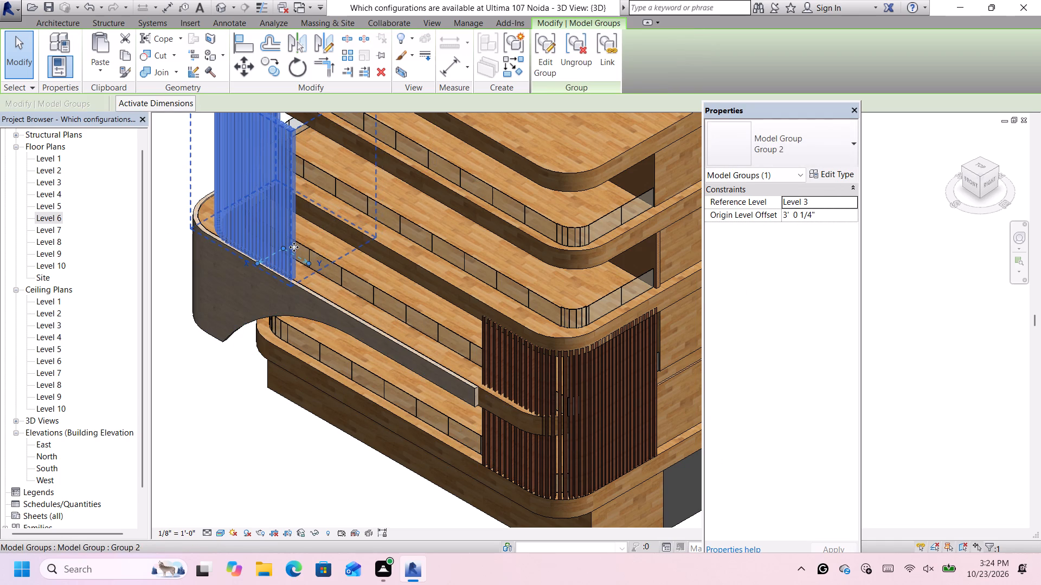
key(Up)
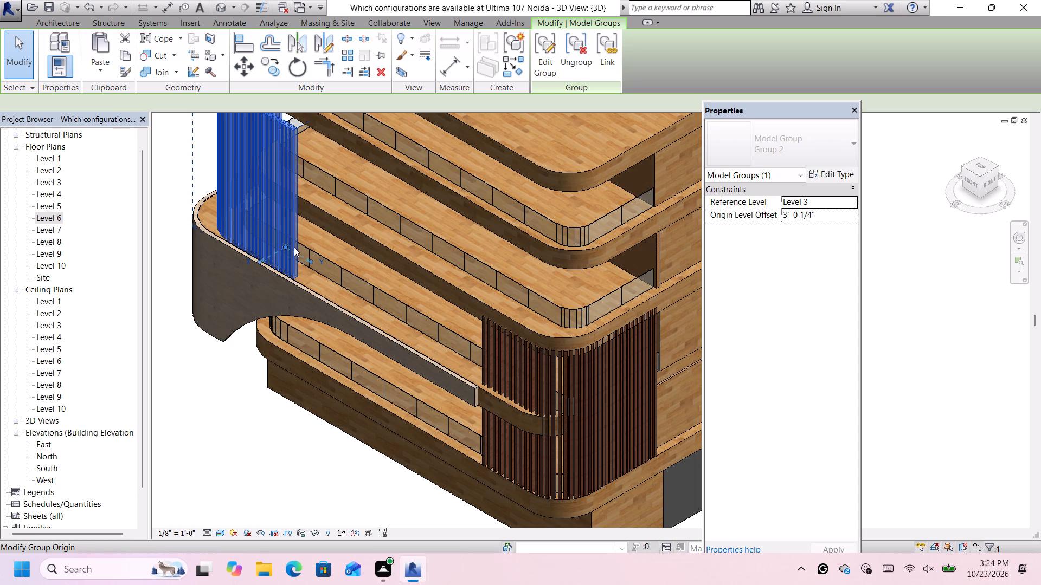
Edit the Level 3 floor boundary, moving its 41' 9" right-side edge inward about 15' 6" from the corner slat screen, and finish the sketch.
click(497, 395)
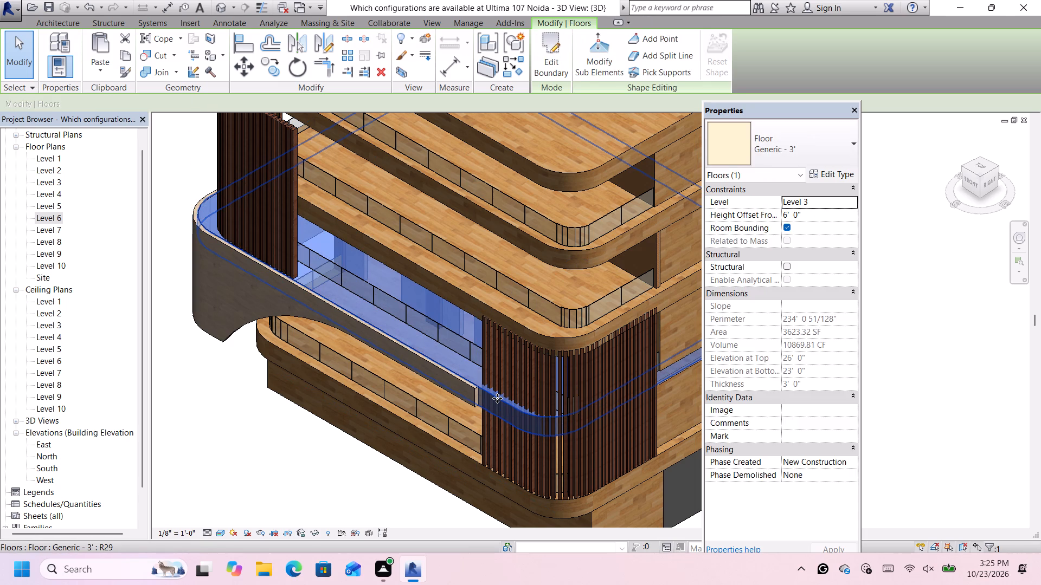
double_click(497, 398)
scroll(506, 401, down, 3)
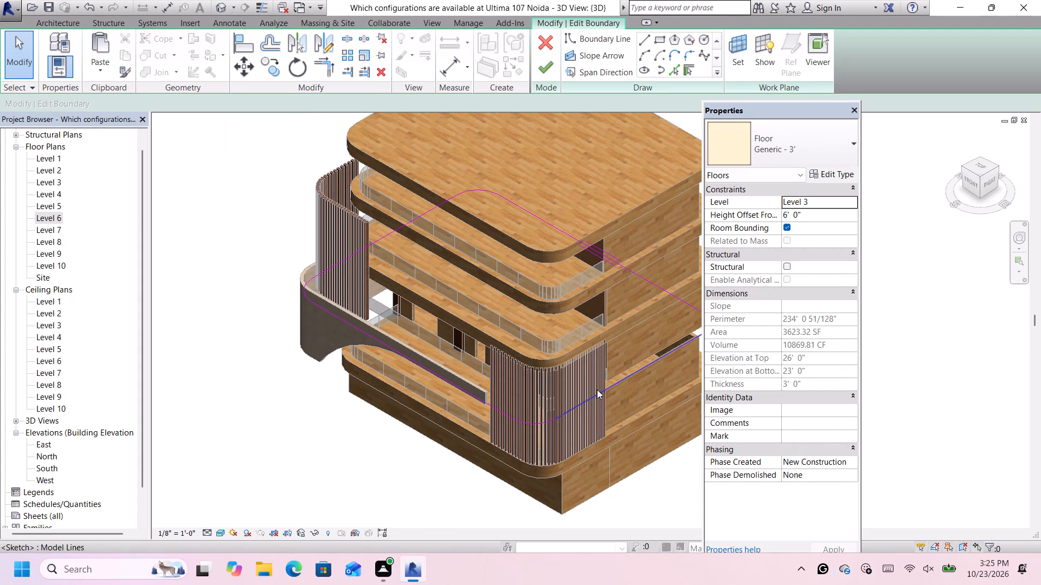
click(599, 393)
key(Up)
key(Up)
key(Up)
key(Up)
key(Up)
key(Up)
key(Up)
key(Up)
key(Up)
key(Up)
key(Up)
key(Up)
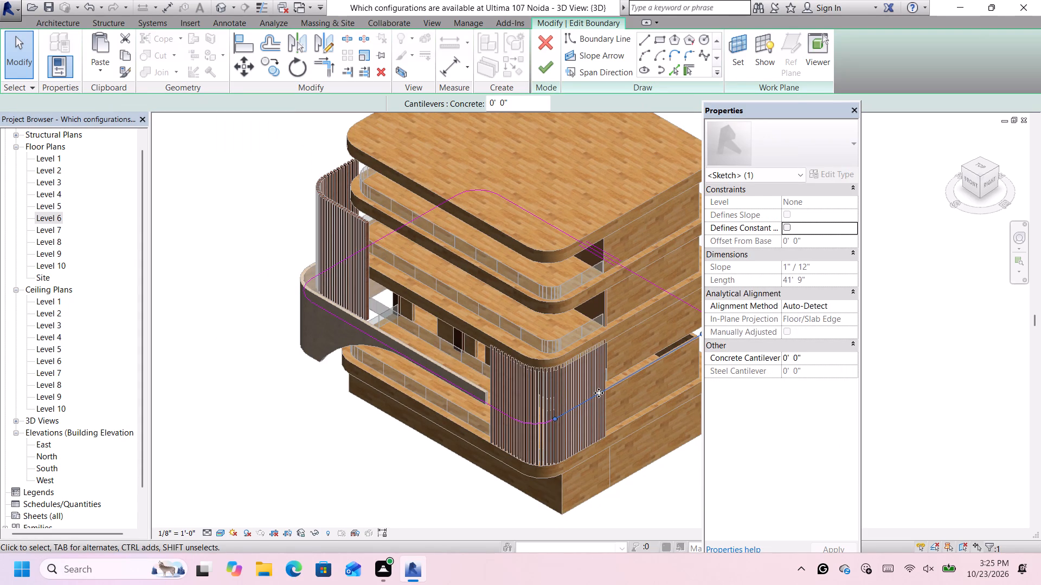
key(Up)
key(Up)
key(Up)
key(Up)
key(Up)
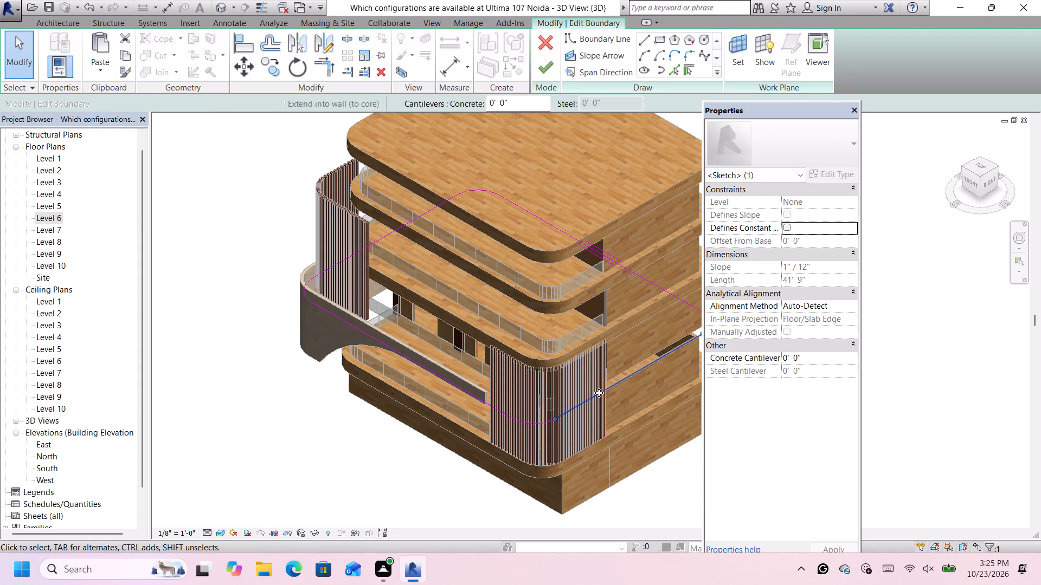
key(Up)
key(Left)
key(Left)
key(Left)
key(Left)
key(Left)
key(Left)
key(Left)
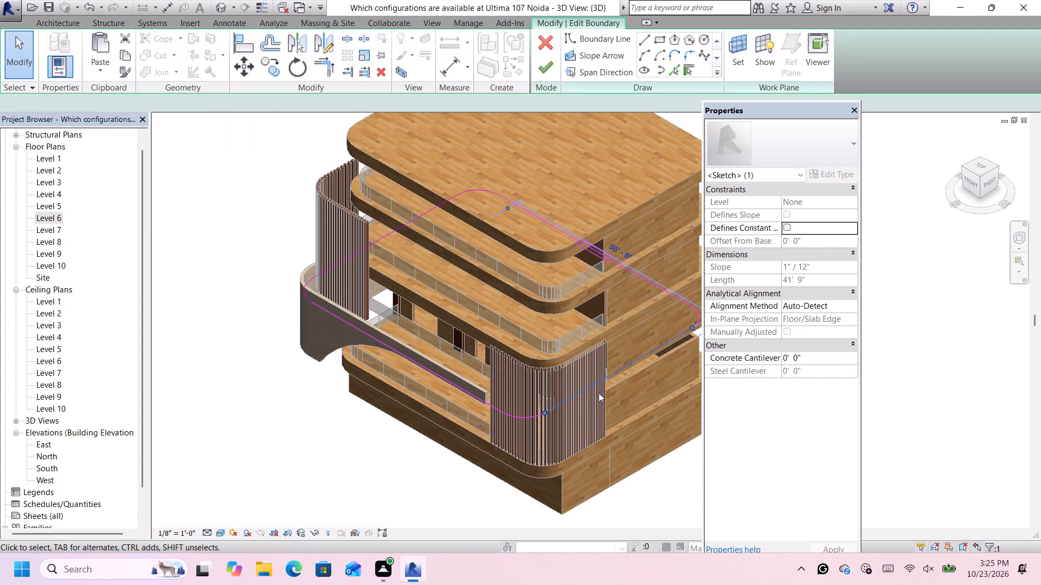
key(Left)
key(Left)
key(Left)
key(Left)
key(Left)
key(Left)
key(Left)
key(Left)
key(Left)
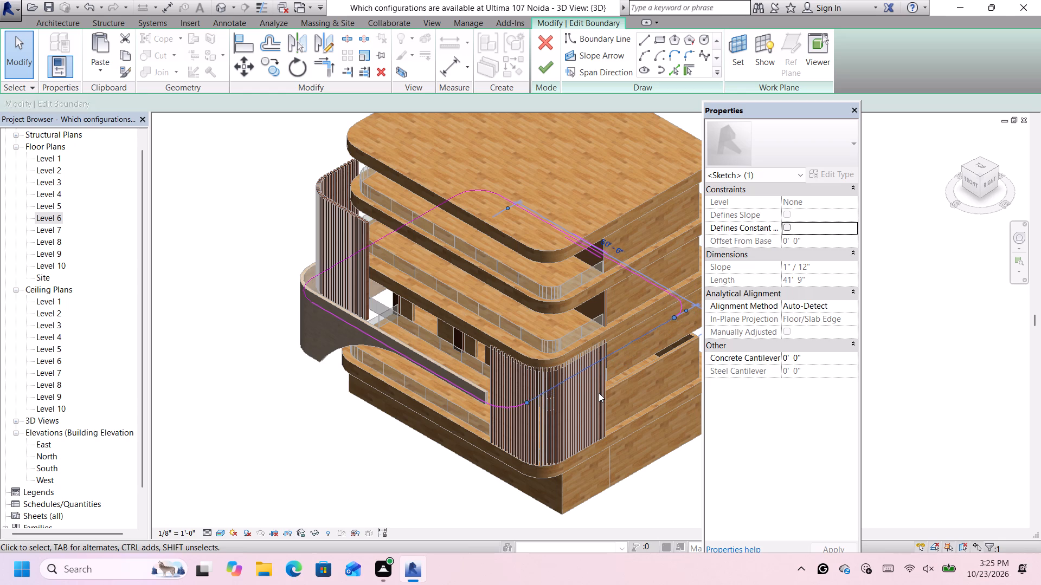
key(Left)
key(Left)
key(Left)
key(Left)
key(Left)
key(Left)
key(Left)
key(Left)
key(Left)
key(Left)
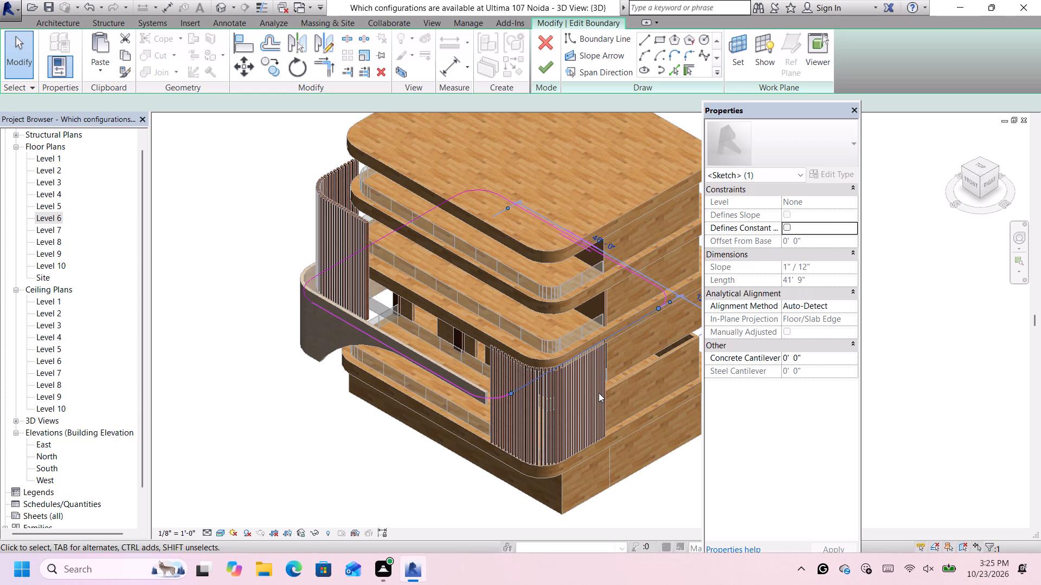
key(Left)
key(Left)
key(Left)
key(Left)
key(Left)
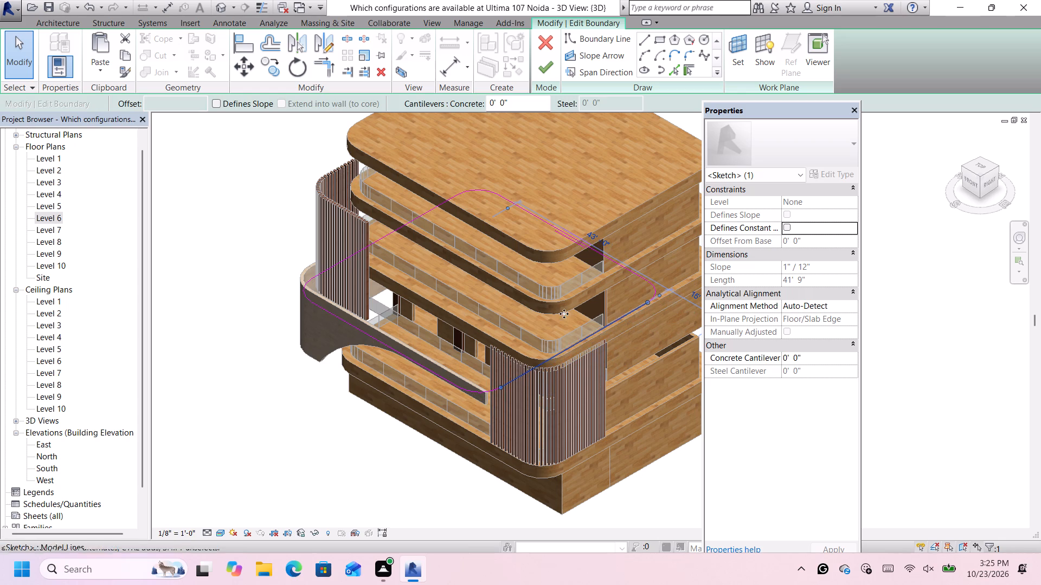
click(541, 67)
scroll(474, 440, up, 3)
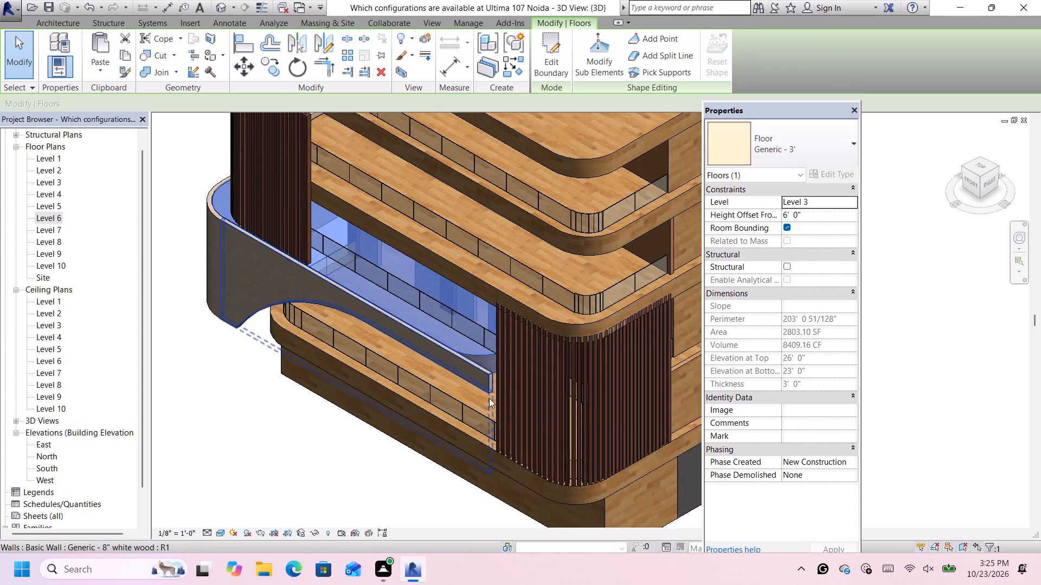
scroll(489, 398, up, 2)
scroll(490, 350, down, 2)
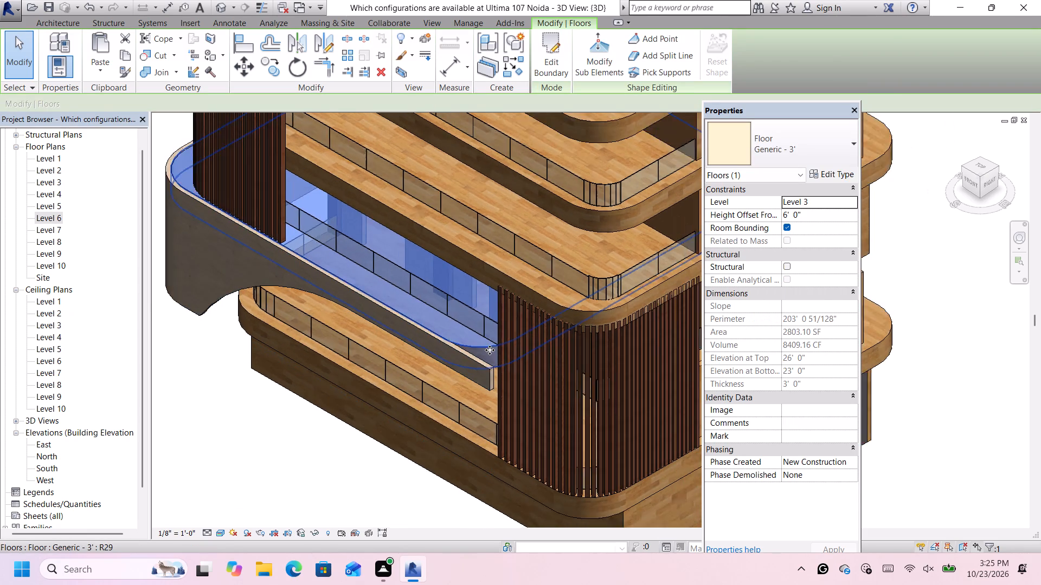
scroll(490, 350, down, 3)
click(481, 511)
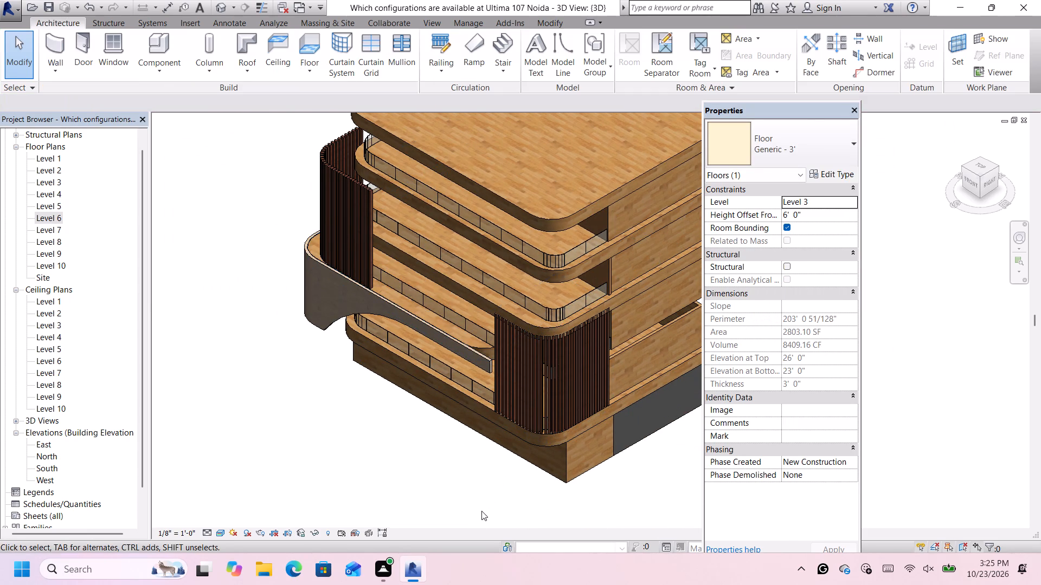
Edit the Level 3 floor boundary again, moving its right-side edge back outward about 3' toward the end of the arched wall, and finish the sketch.
scroll(501, 332, up, 4)
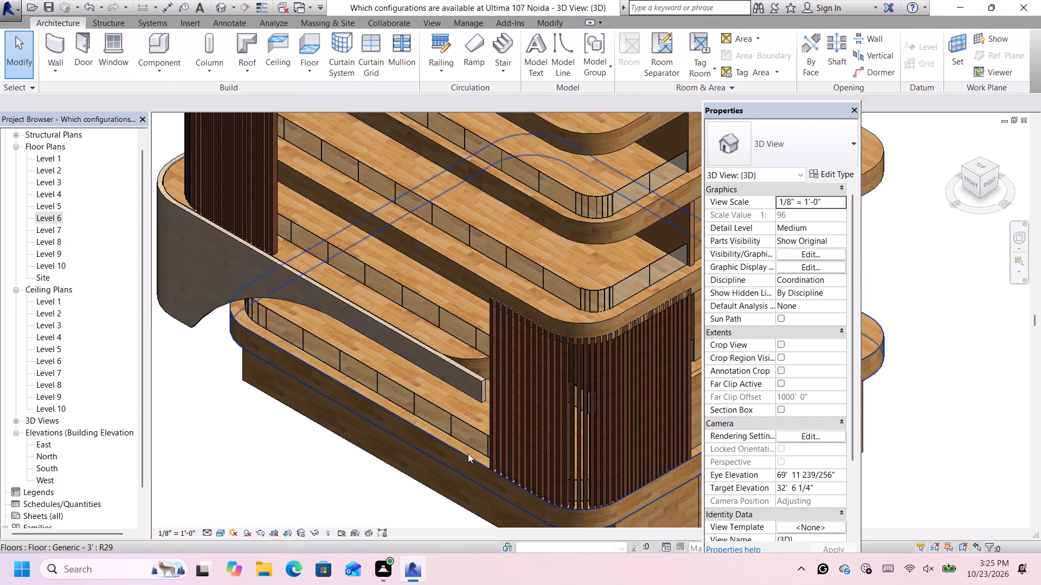
scroll(467, 453, down, 1)
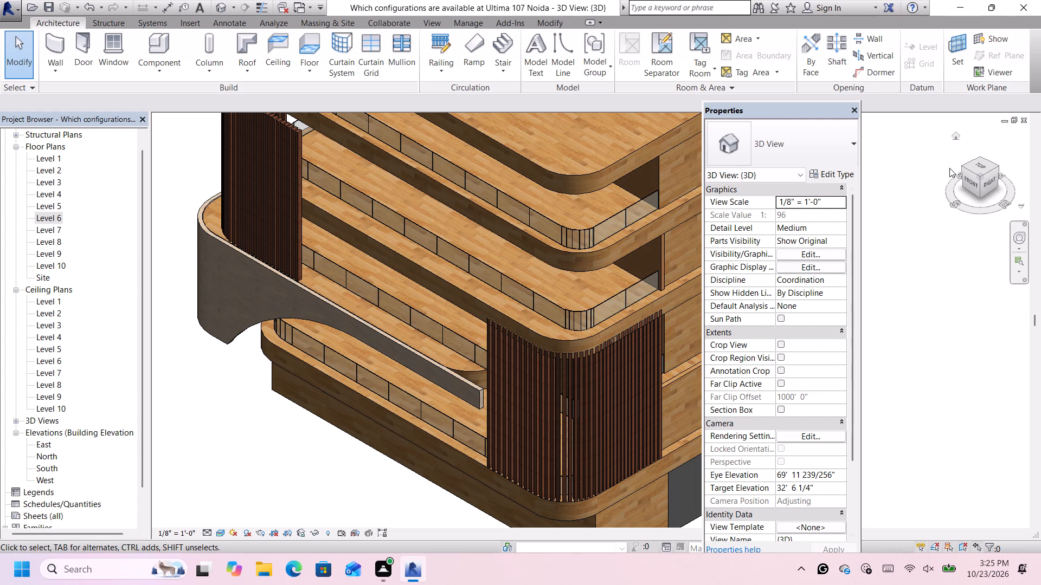
click(959, 166)
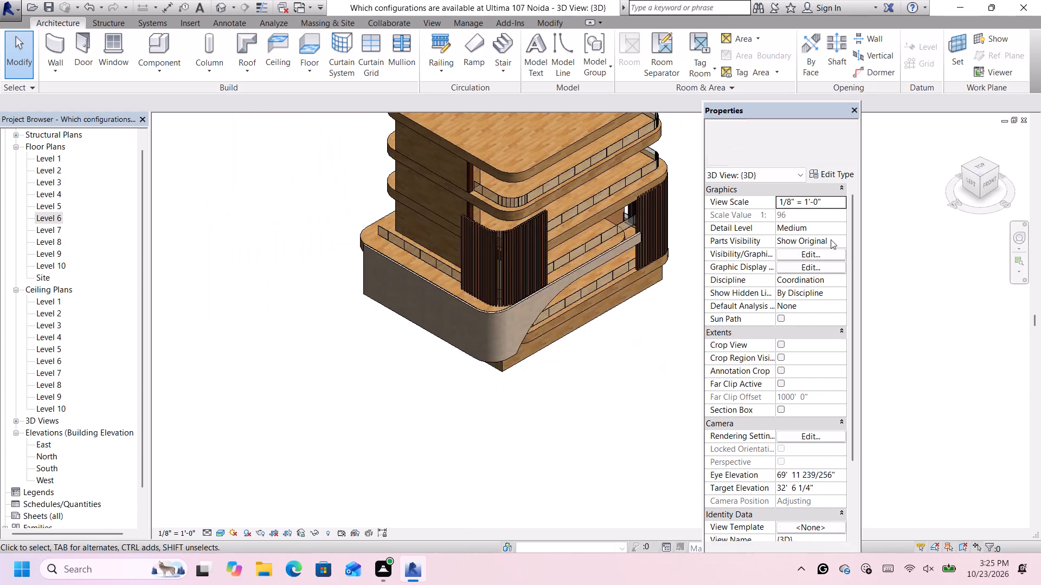
scroll(618, 381, down, 5)
scroll(671, 398, up, 6)
scroll(673, 328, up, 9)
double_click(518, 388)
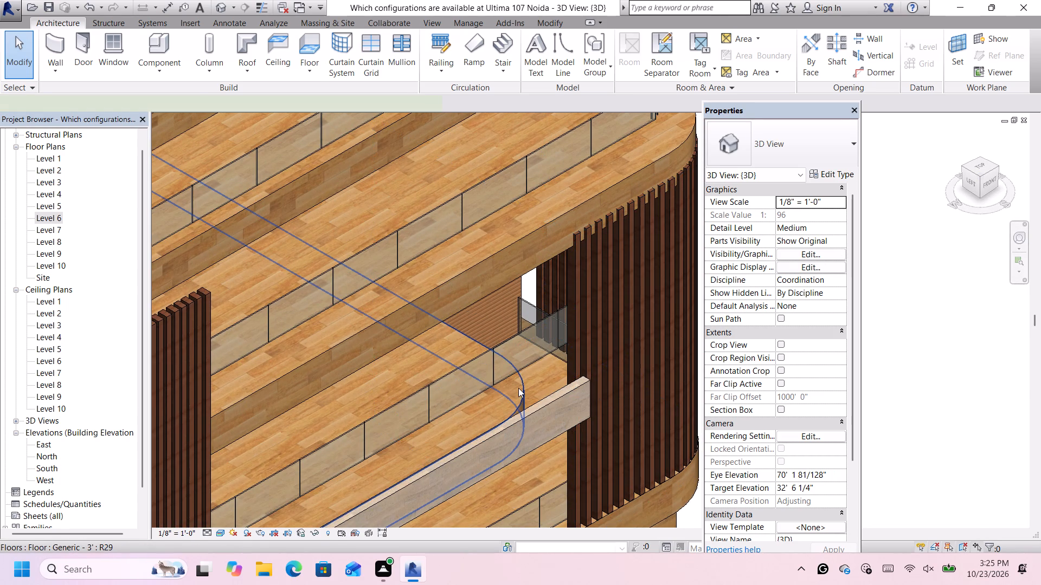
click(465, 376)
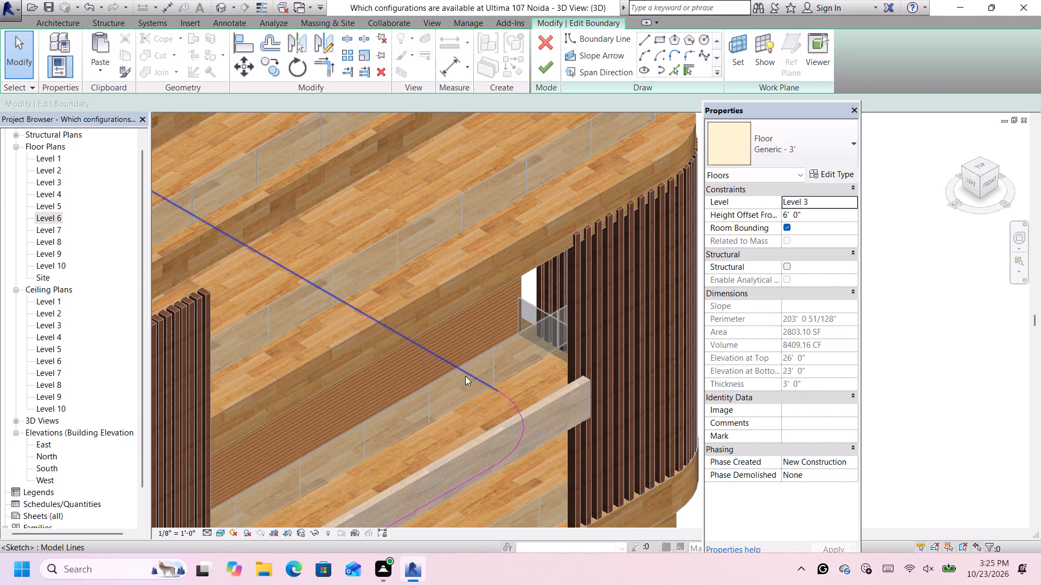
key(Right)
key(Right)
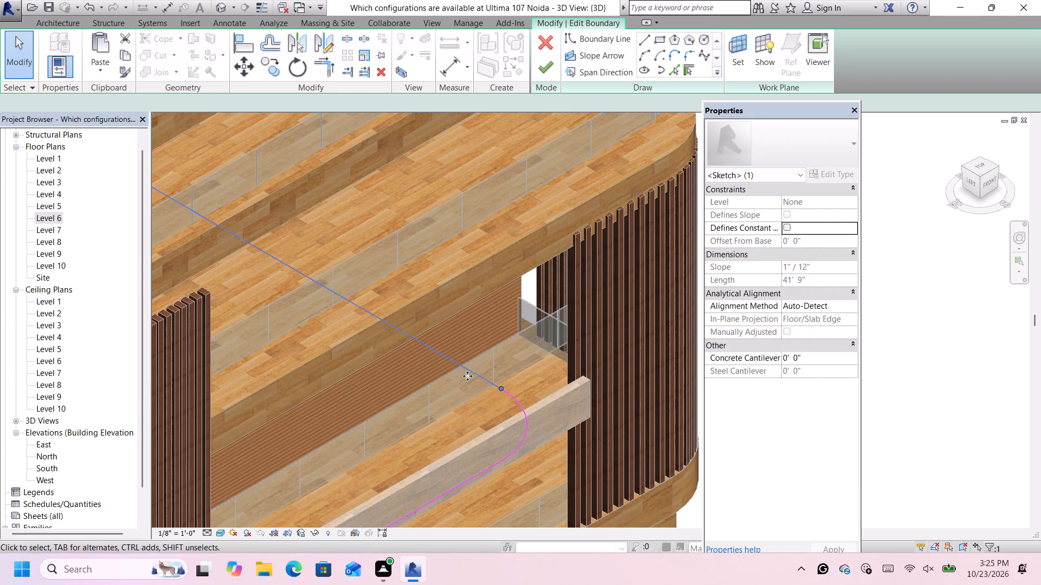
key(Right)
key(Right)
key(Right)
key(Right)
key(Right)
key(Right)
key(Right)
key(Right)
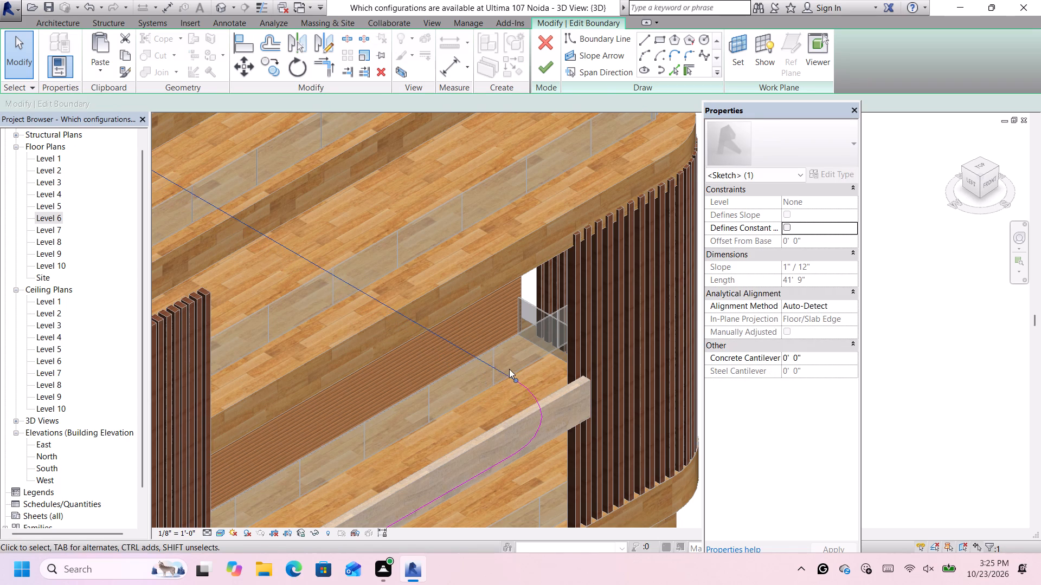
key(Right)
key(Right)
key(Right)
key(Right)
key(Right)
key(Right)
key(Right)
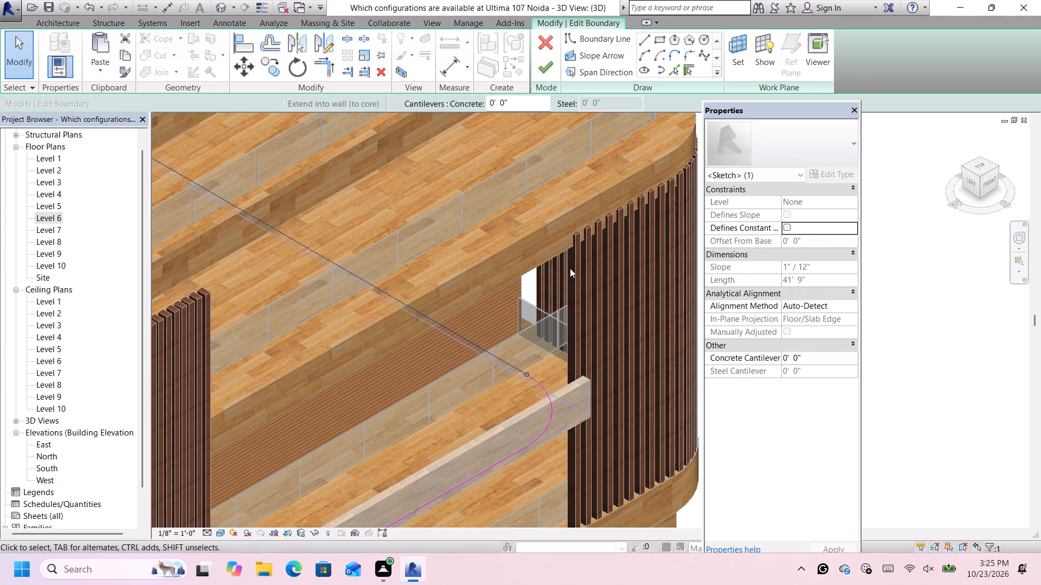
key(Right)
click(552, 69)
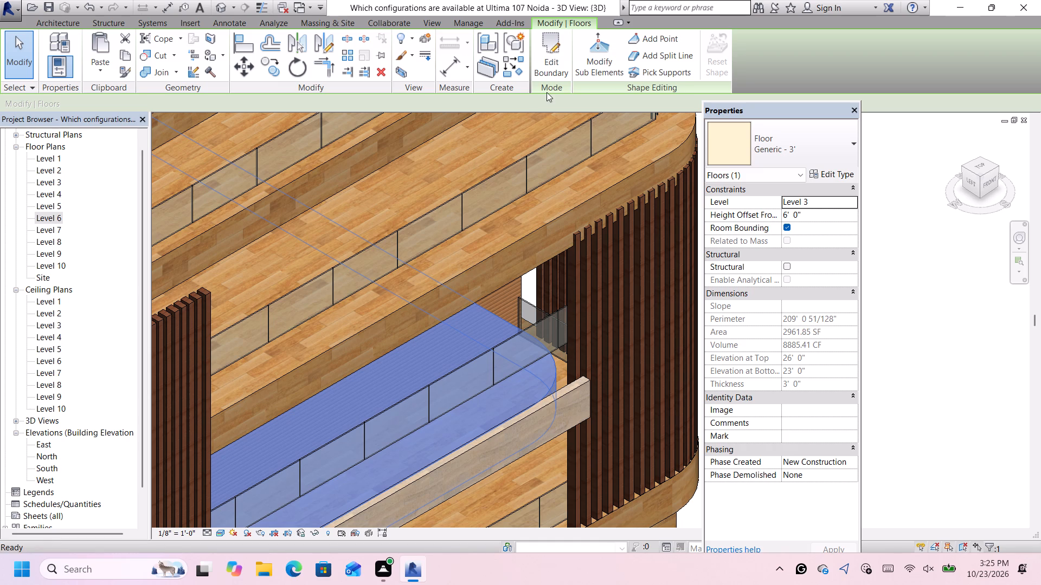
scroll(567, 373, down, 4)
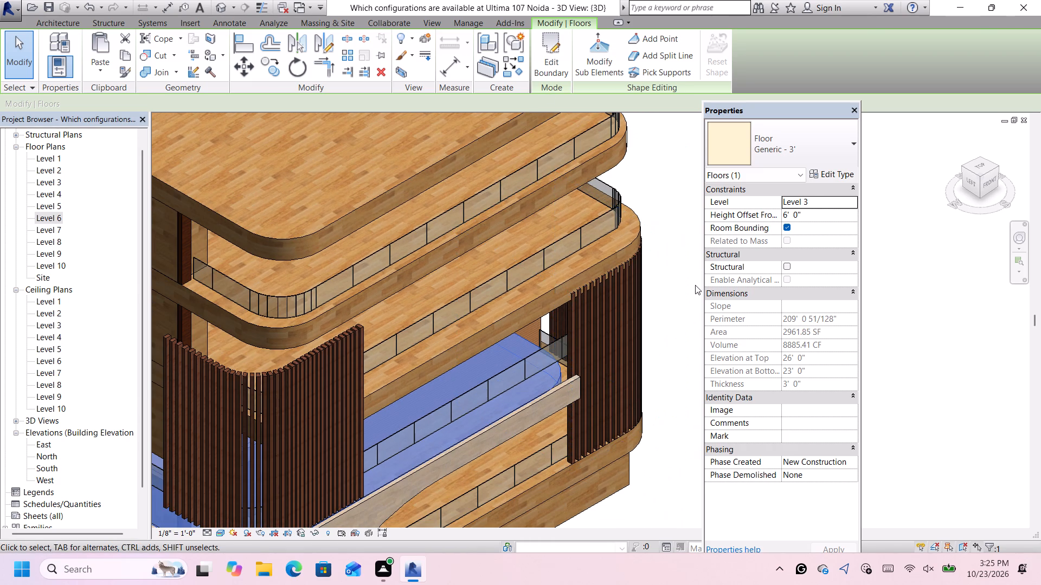
click(695, 284)
Edit the Level 3 floor boundary once more, moving its right-side edge outward another 2' to just behind the slat screen, and finish the sketch.
scroll(554, 381, up, 5)
scroll(548, 294, up, 5)
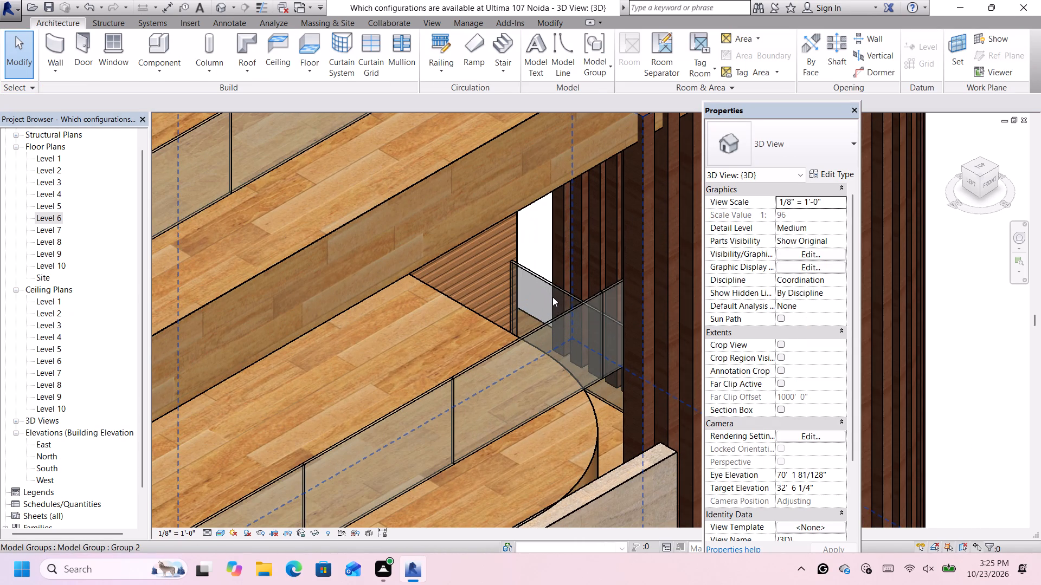
scroll(534, 347, down, 6)
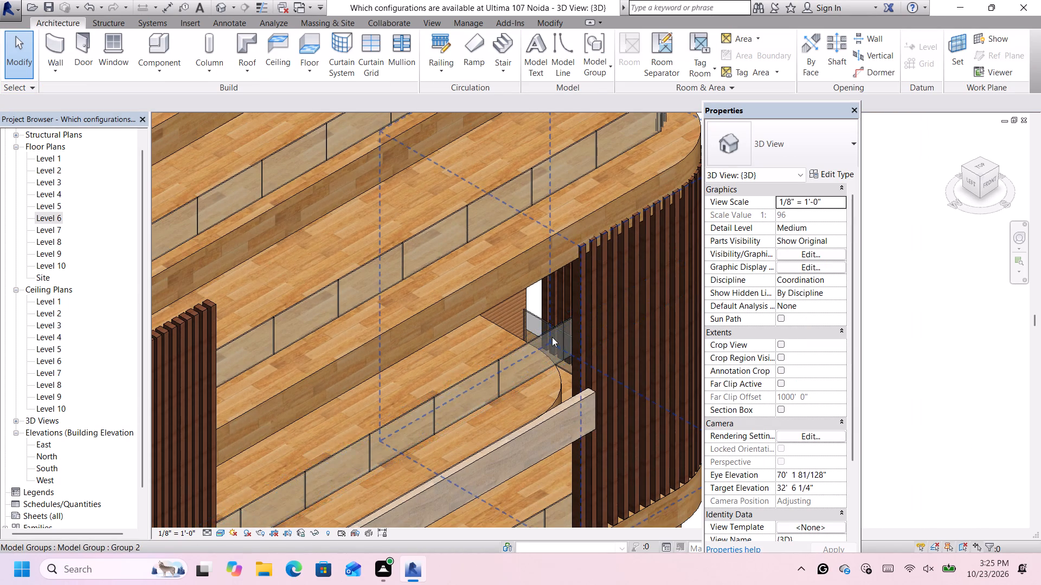
scroll(552, 337, down, 5)
scroll(563, 349, up, 2)
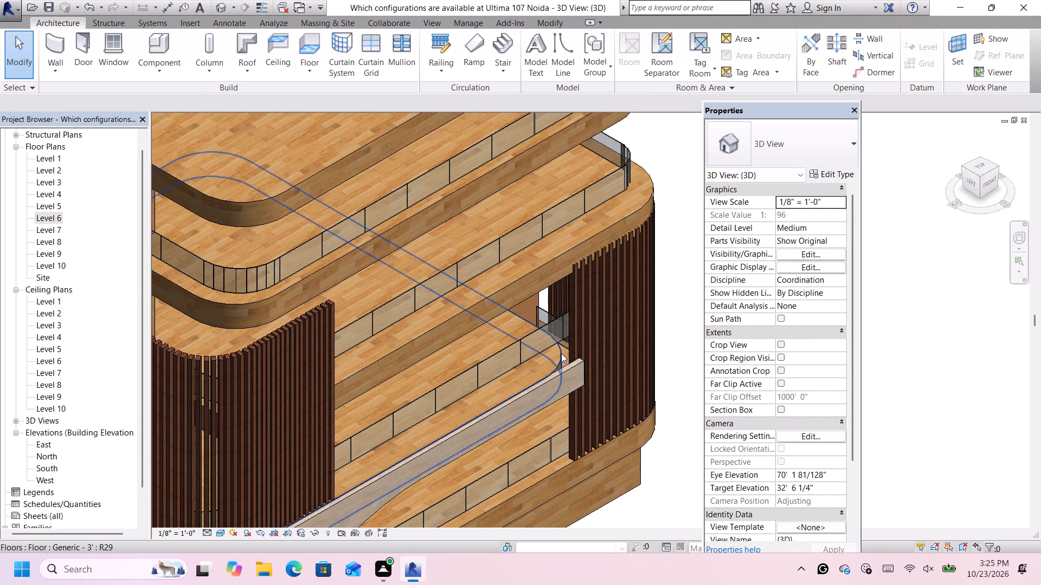
double_click(561, 353)
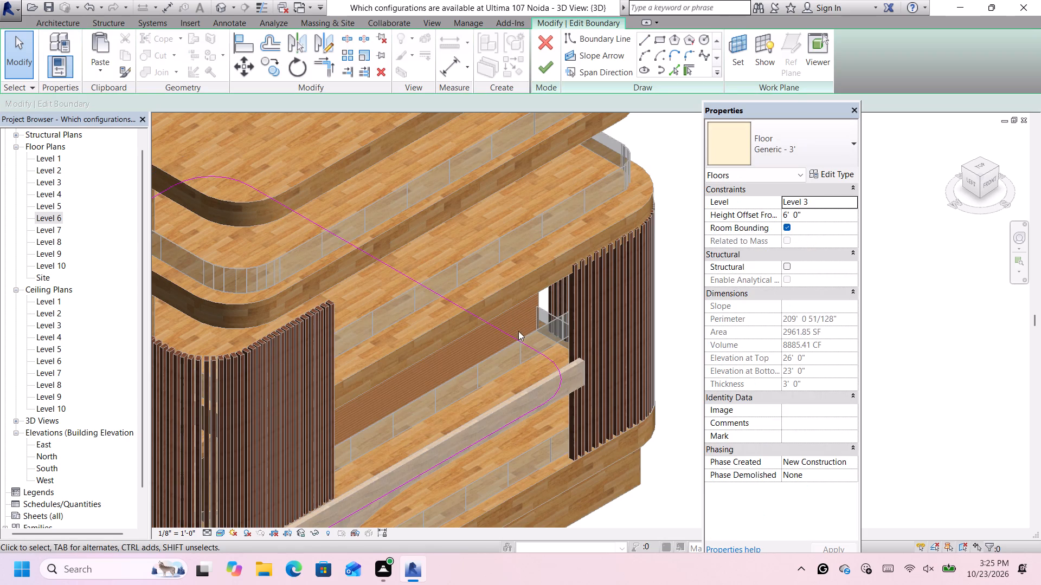
click(516, 333)
key(Up)
key(Up)
key(Up)
key(Up)
key(Up)
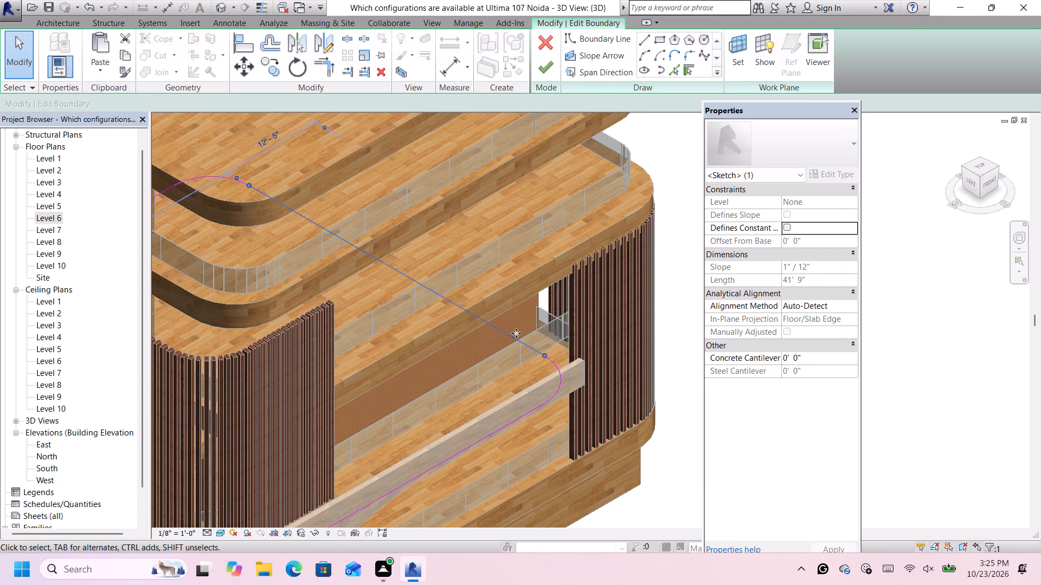
key(Up)
key(Up)
key(Up)
key(Up)
key(Up)
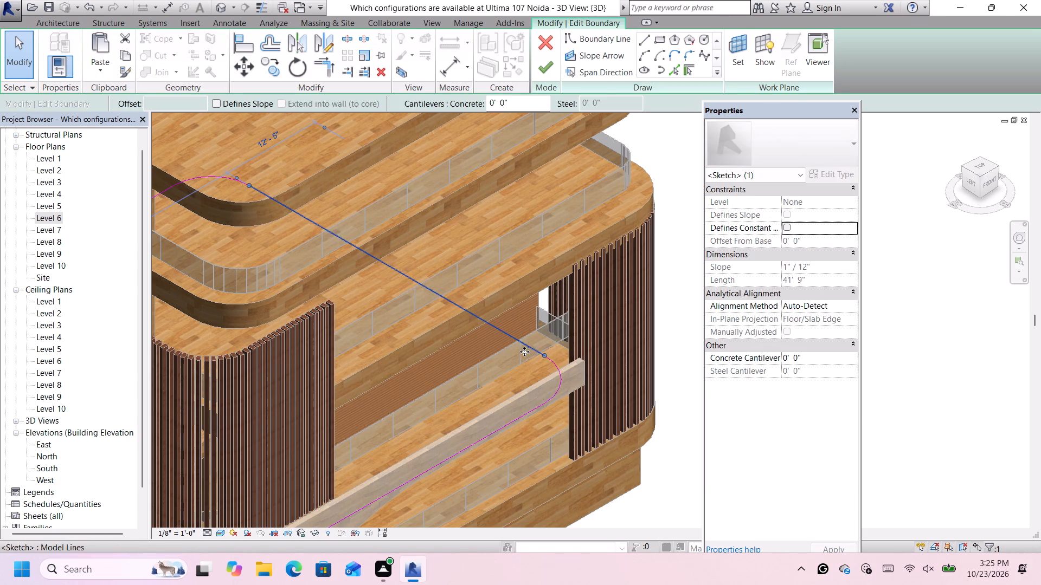
key(Right)
key(Right)
key(Right)
key(Right)
key(Right)
key(Right)
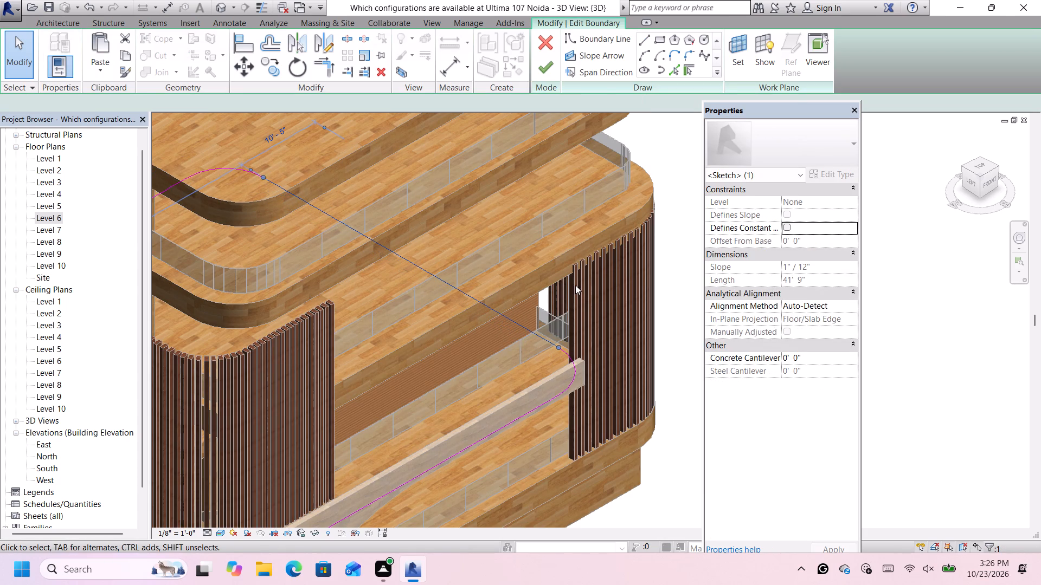
click(552, 73)
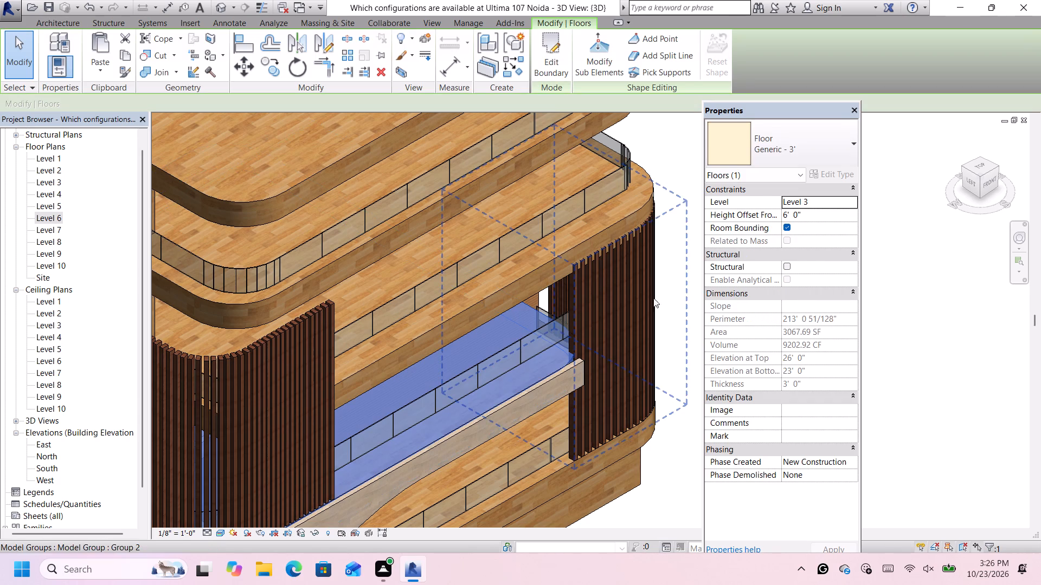
click(679, 477)
Examine the building straight from the front, checking the Level 3 slab end against the arched wall and corner slat screen.
scroll(674, 434, down, 2)
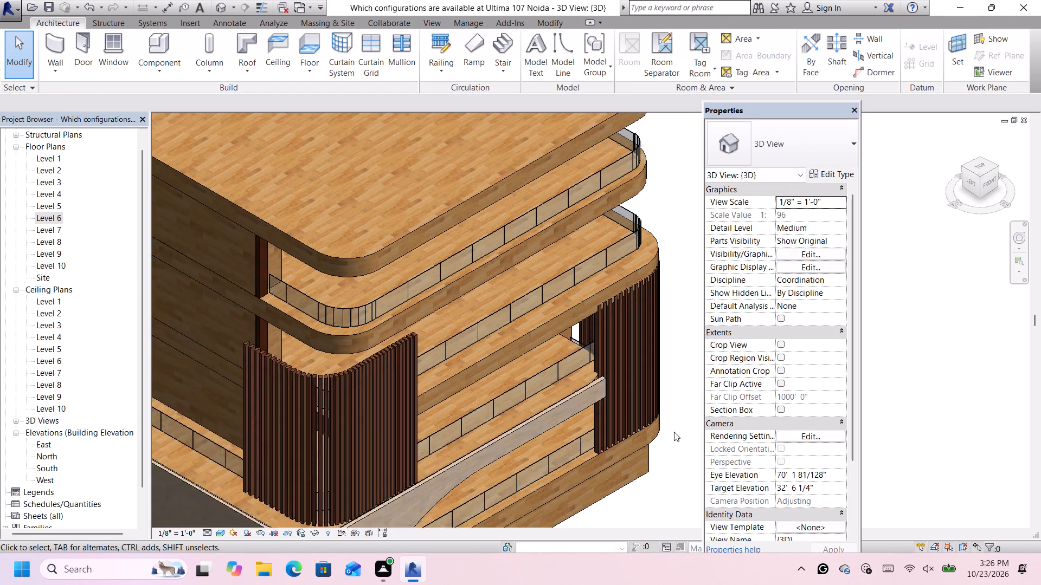
scroll(674, 432, down, 4)
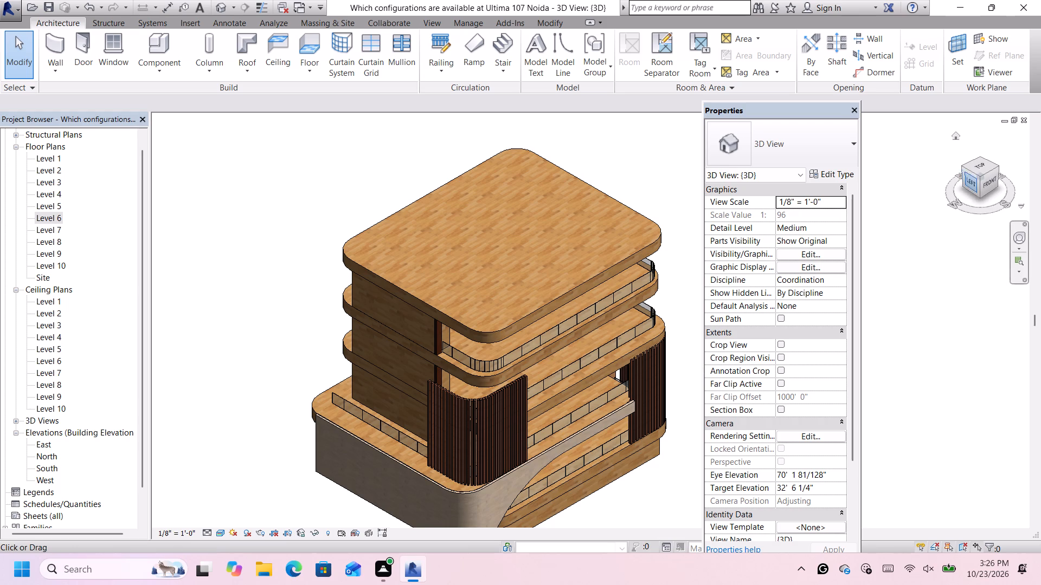
click(989, 172)
scroll(627, 355, down, 3)
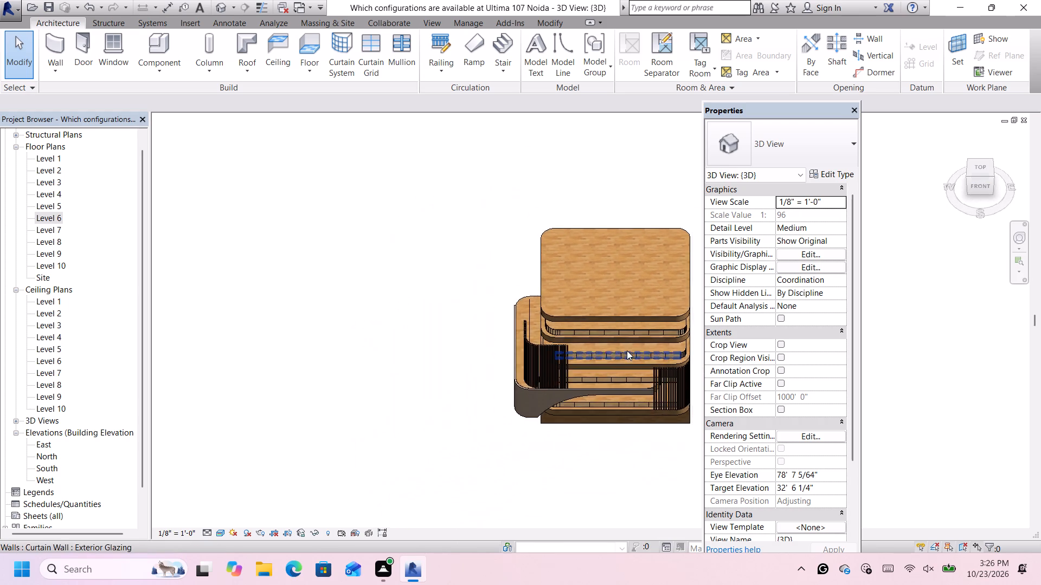
scroll(627, 350, down, 1)
scroll(676, 327, up, 3)
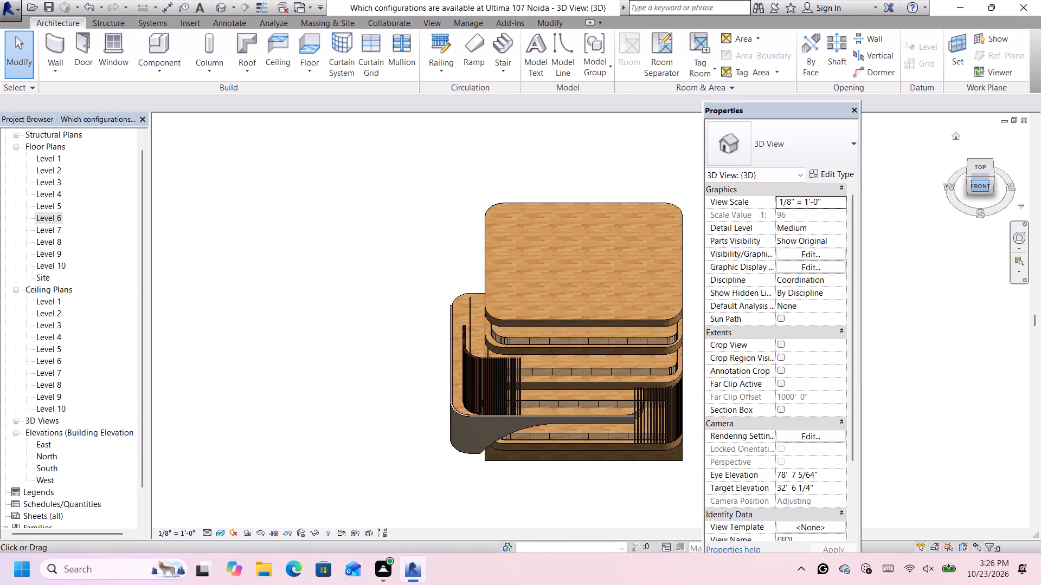
click(983, 184)
scroll(641, 387, down, 4)
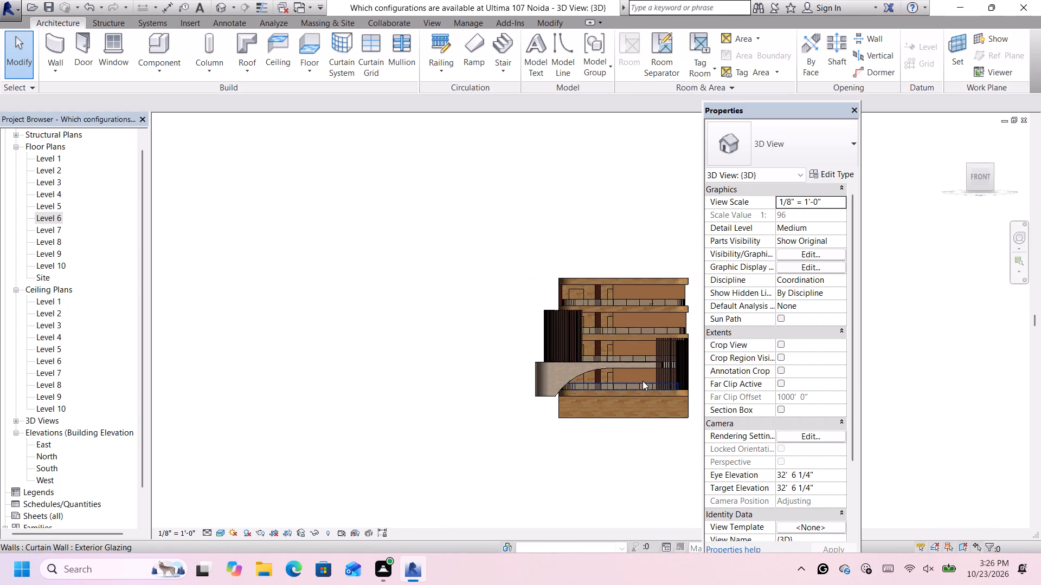
scroll(642, 381, down, 2)
scroll(679, 354, up, 11)
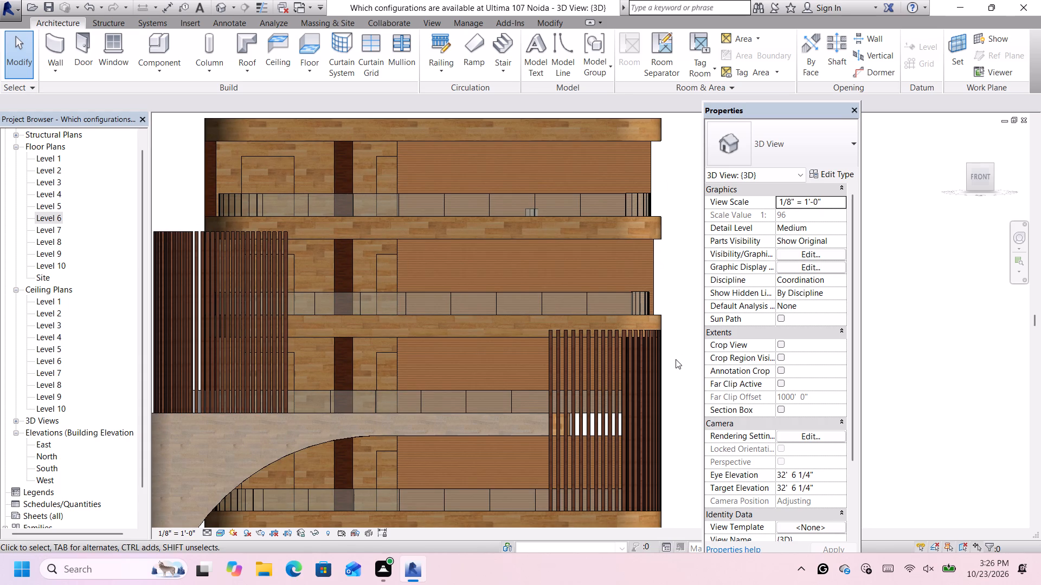
Edit the Level 2 floor boundary, moving its 48' 8" front edge outward about 3' beneath the corner slat screen, and finish the sketch.
scroll(509, 383, down, 3)
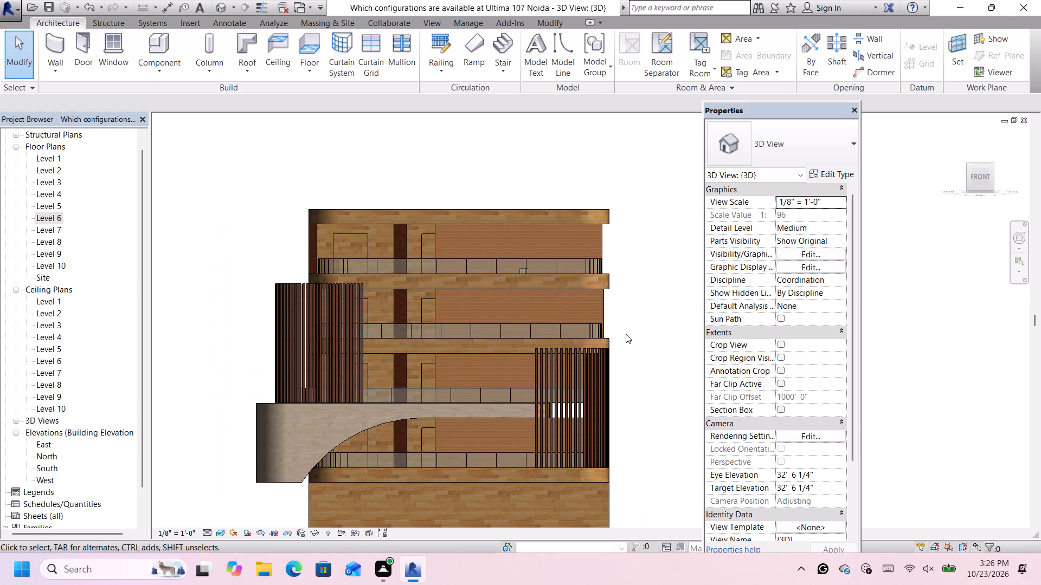
scroll(628, 330, up, 2)
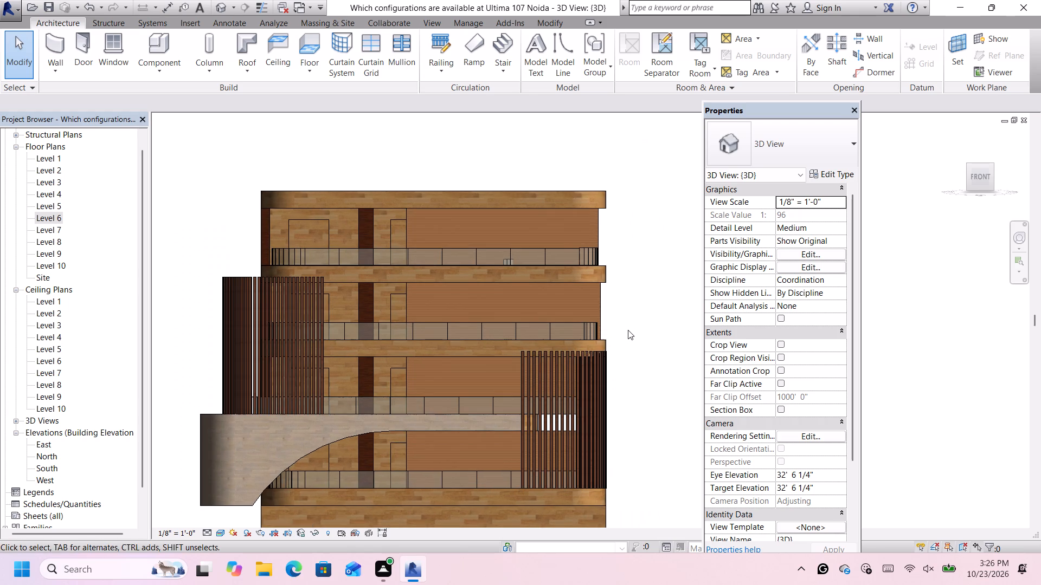
scroll(550, 498, down, 3)
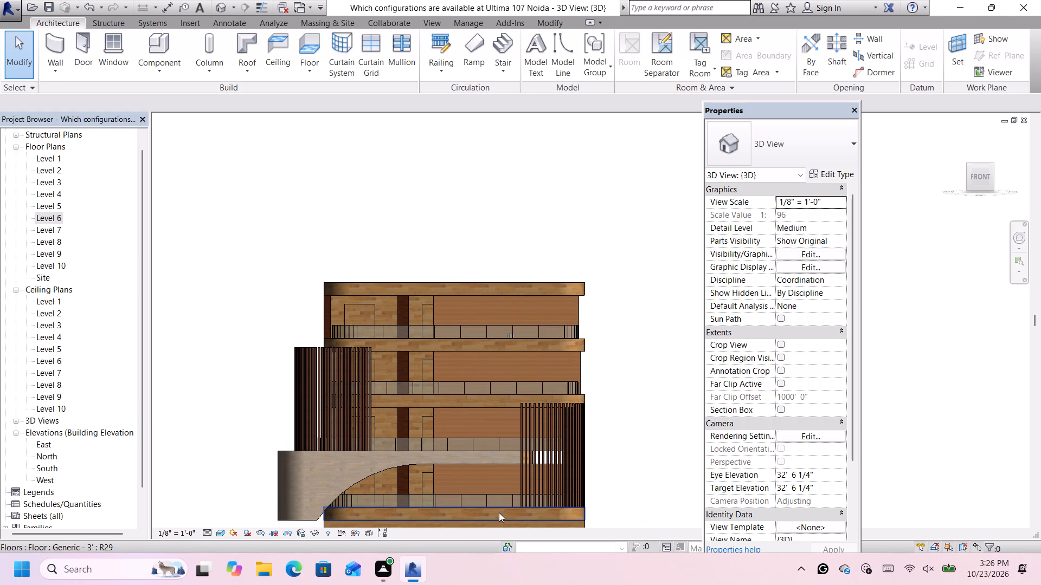
click(499, 512)
scroll(528, 474, down, 5)
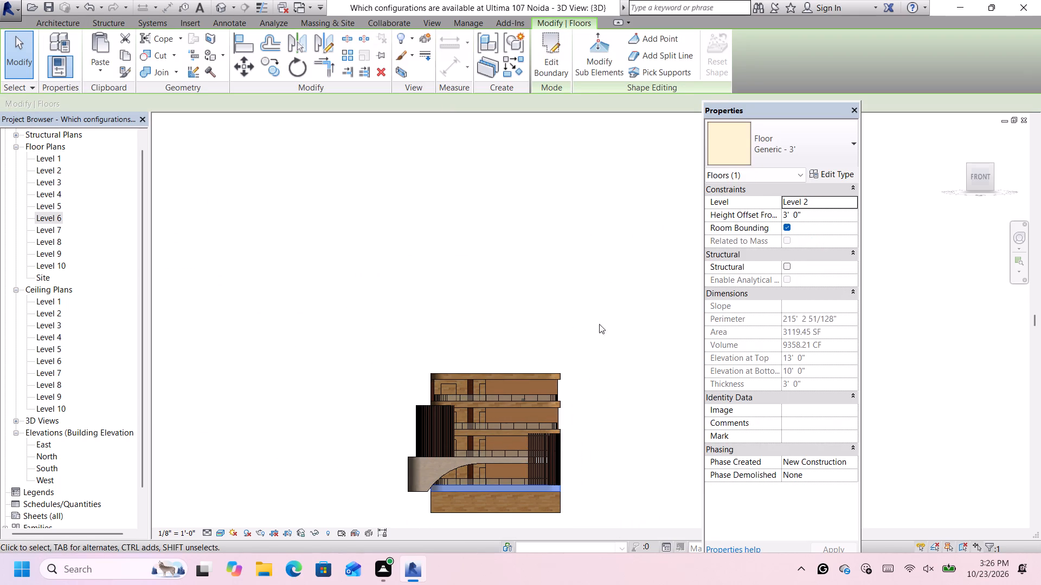
click(968, 162)
click(969, 168)
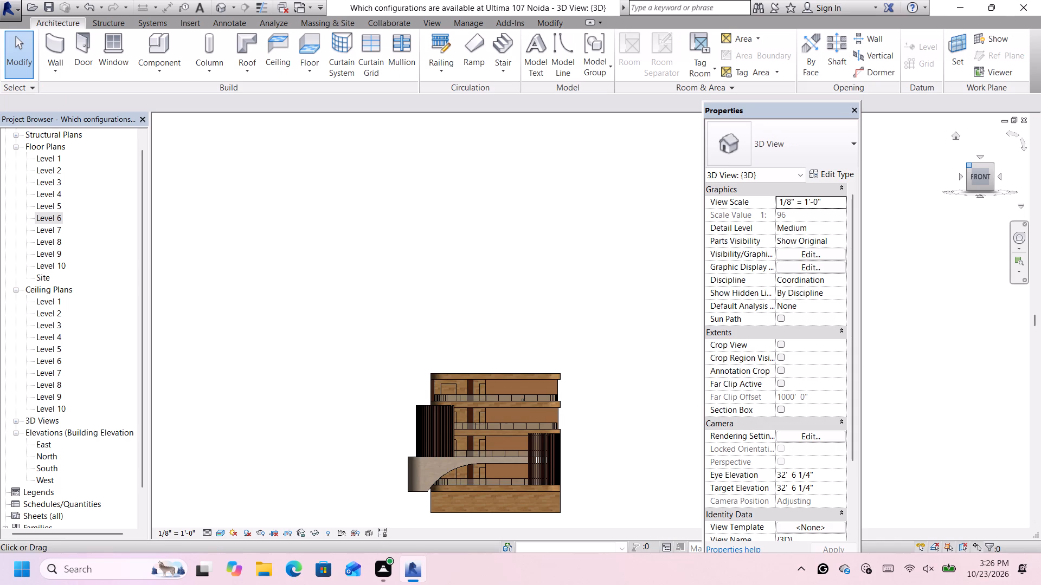
scroll(672, 396, down, 6)
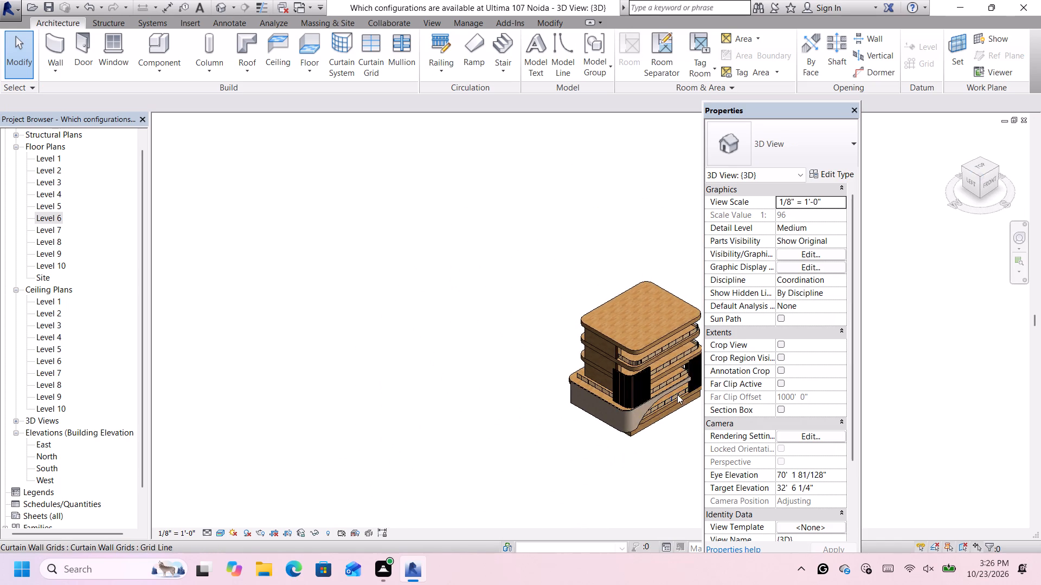
scroll(677, 394, down, 2)
scroll(695, 368, up, 14)
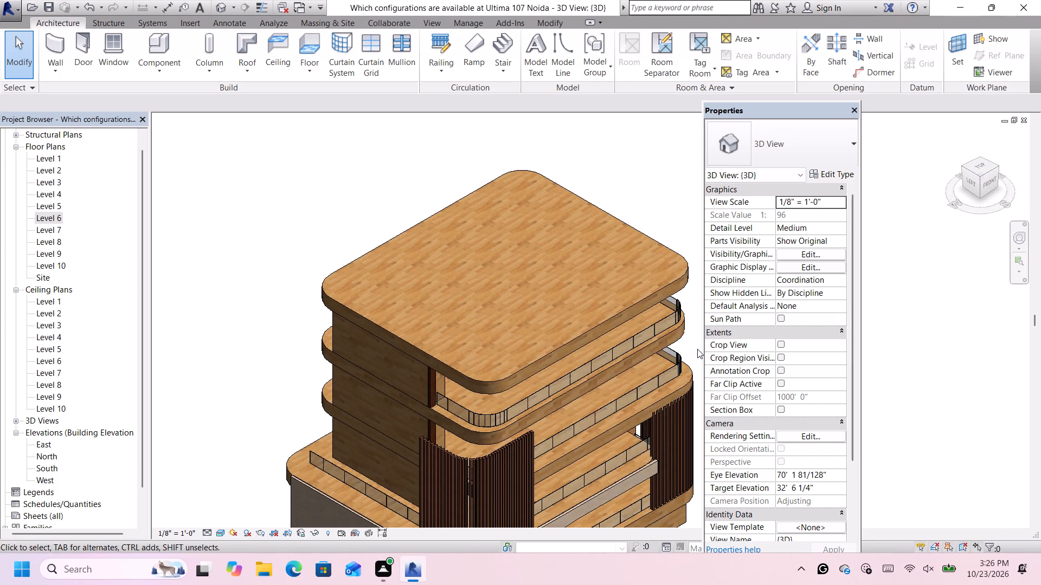
scroll(659, 544, up, 1)
scroll(648, 517, down, 3)
scroll(648, 517, up, 1)
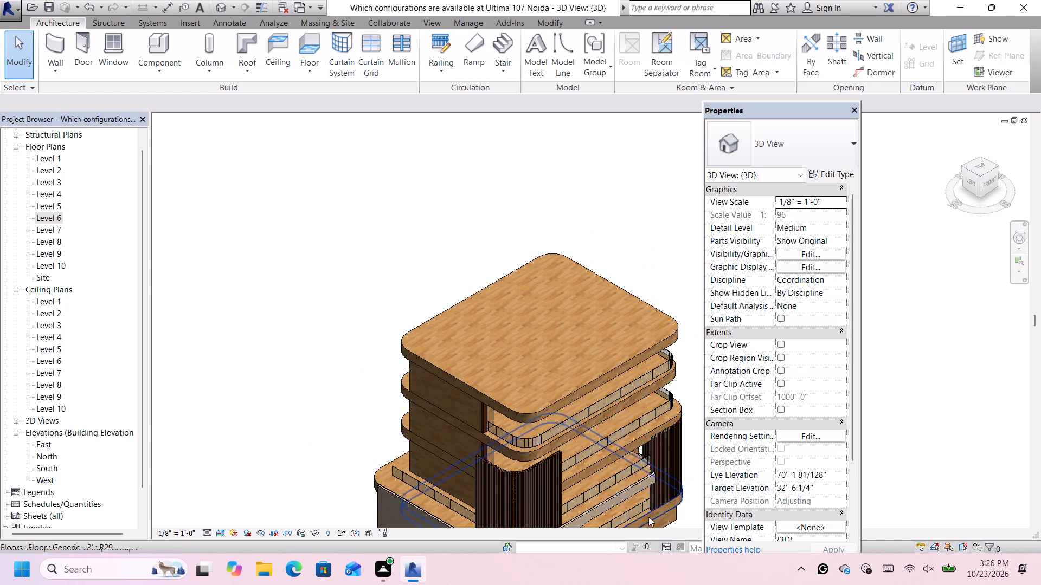
double_click(644, 516)
scroll(644, 516, down, 2)
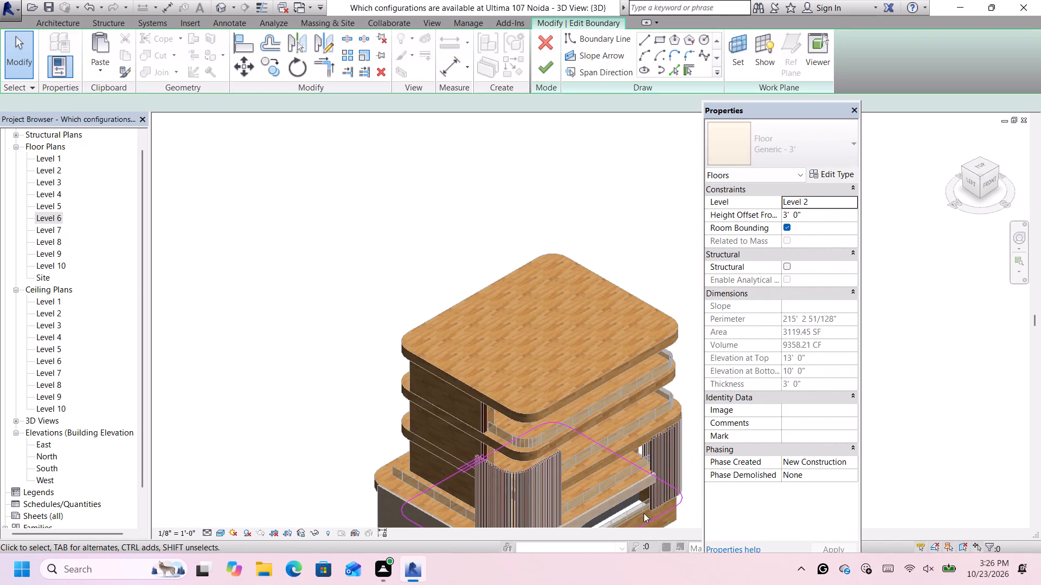
scroll(644, 513, down, 10)
scroll(642, 522, up, 8)
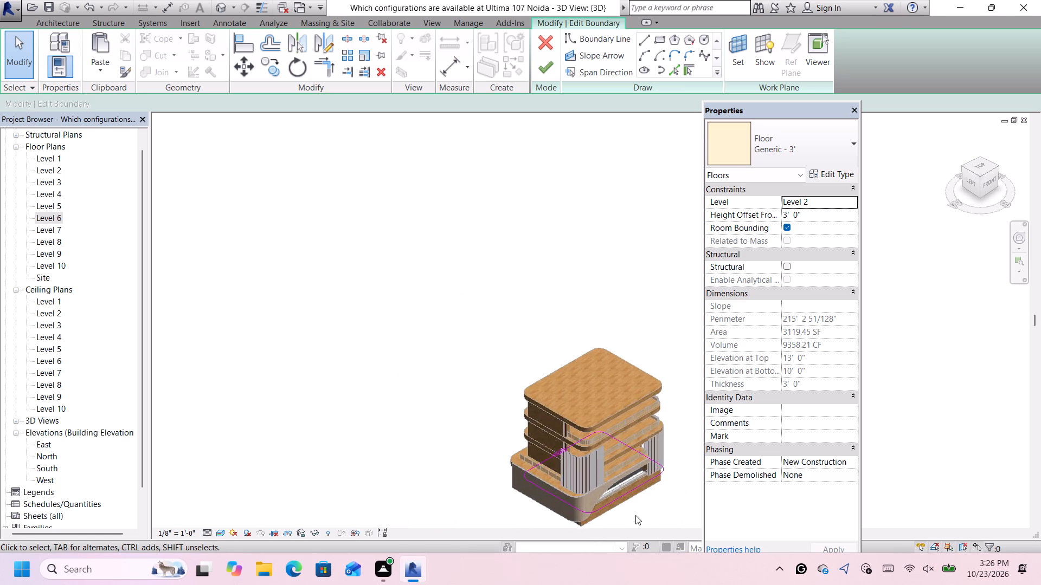
scroll(635, 515, up, 2)
click(620, 480)
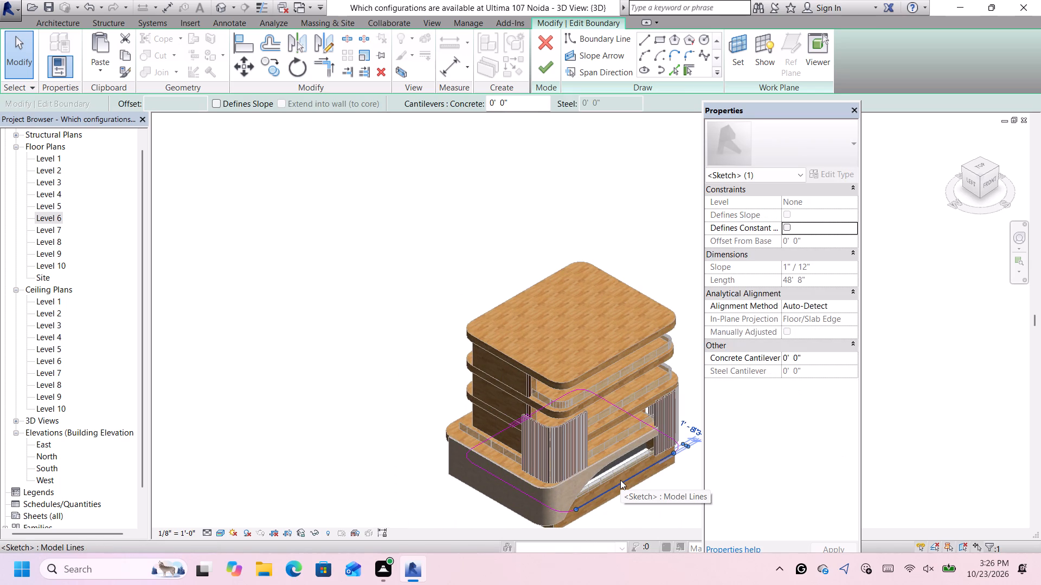
key(Down)
key(Down)
key(Down)
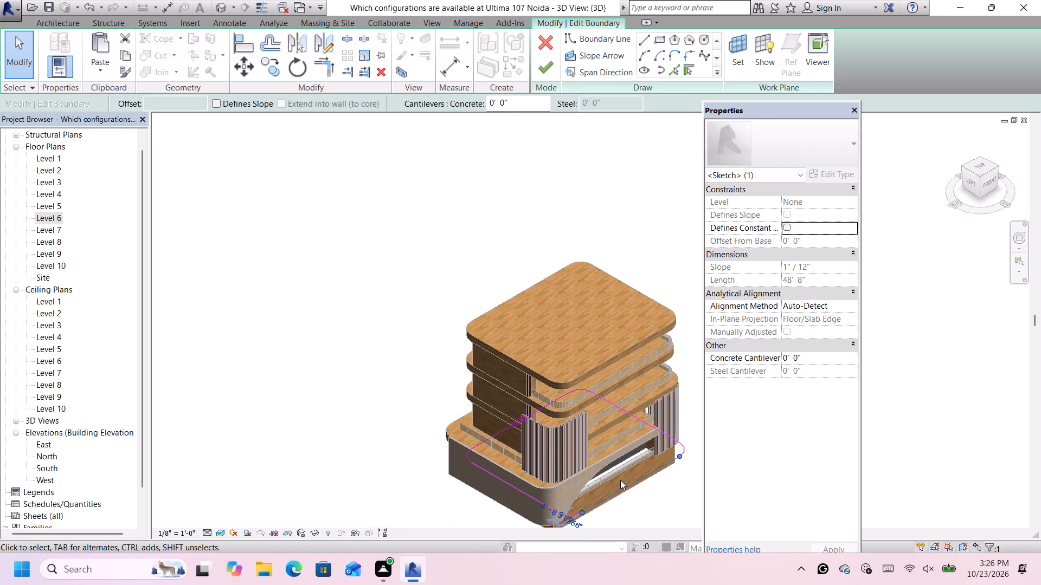
click(662, 503)
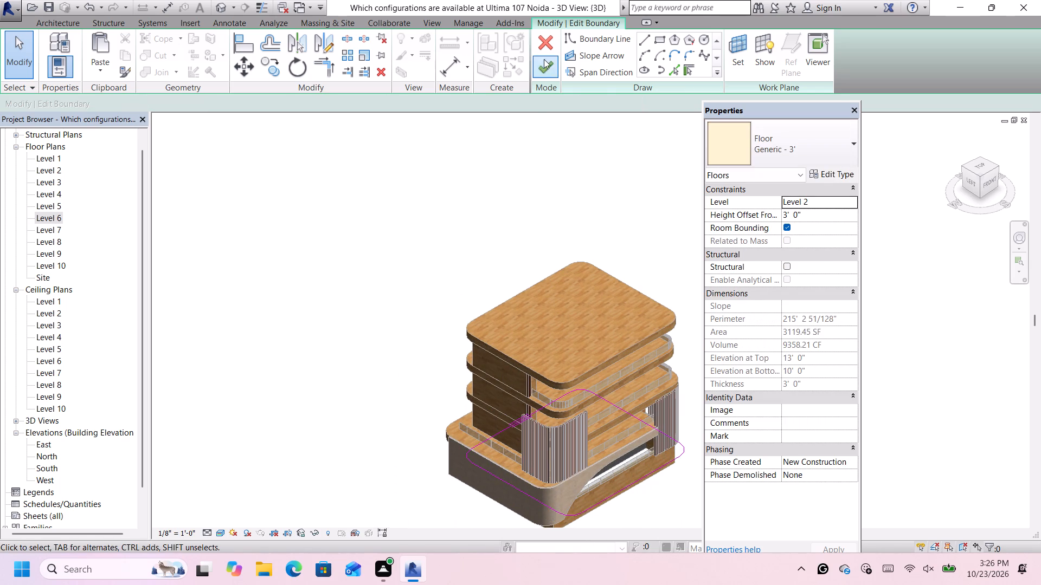
click(540, 66)
Nudge the corner slat screen group (Group 2) slightly outward toward the extended front edge of the Level 2 floor.
scroll(658, 409, up, 2)
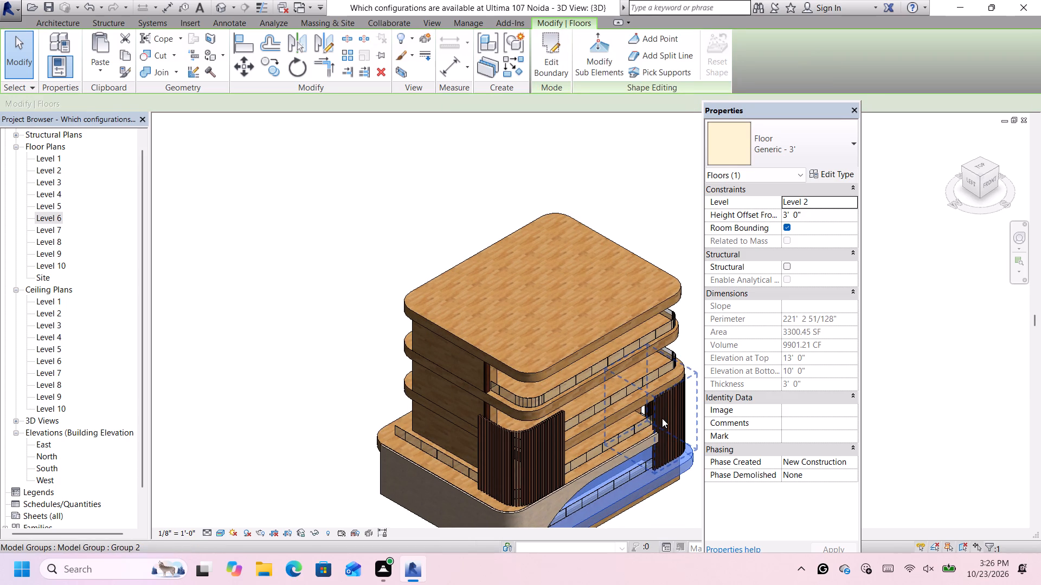
click(662, 418)
key(Down)
key(Down)
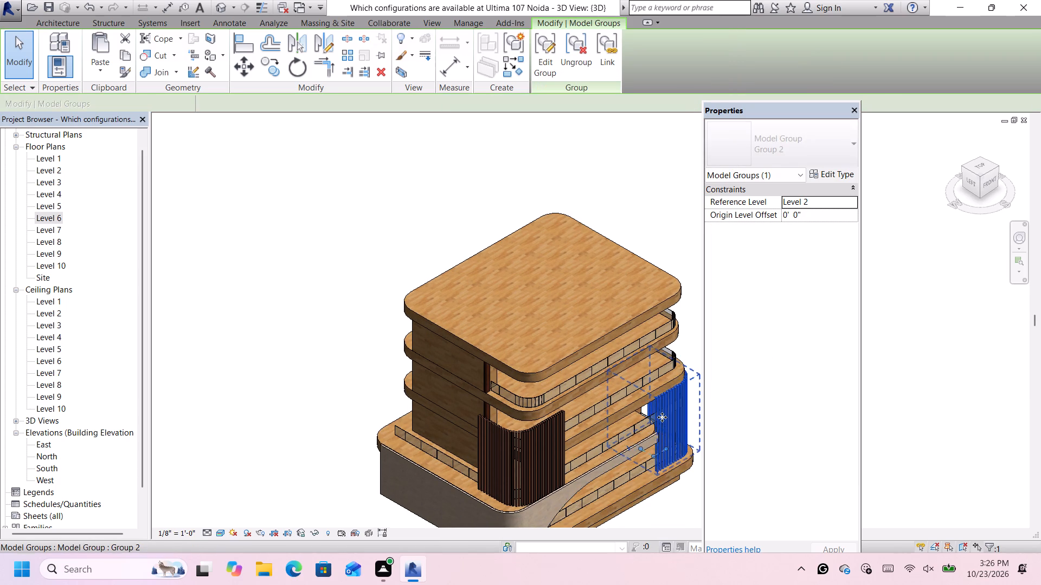
key(Down)
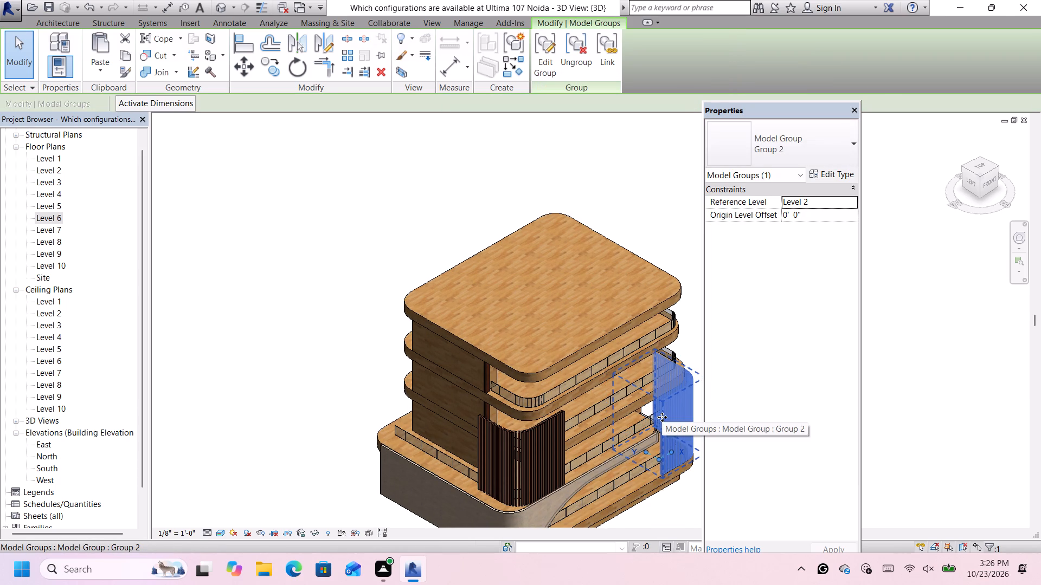
scroll(635, 418, down, 4)
click(627, 497)
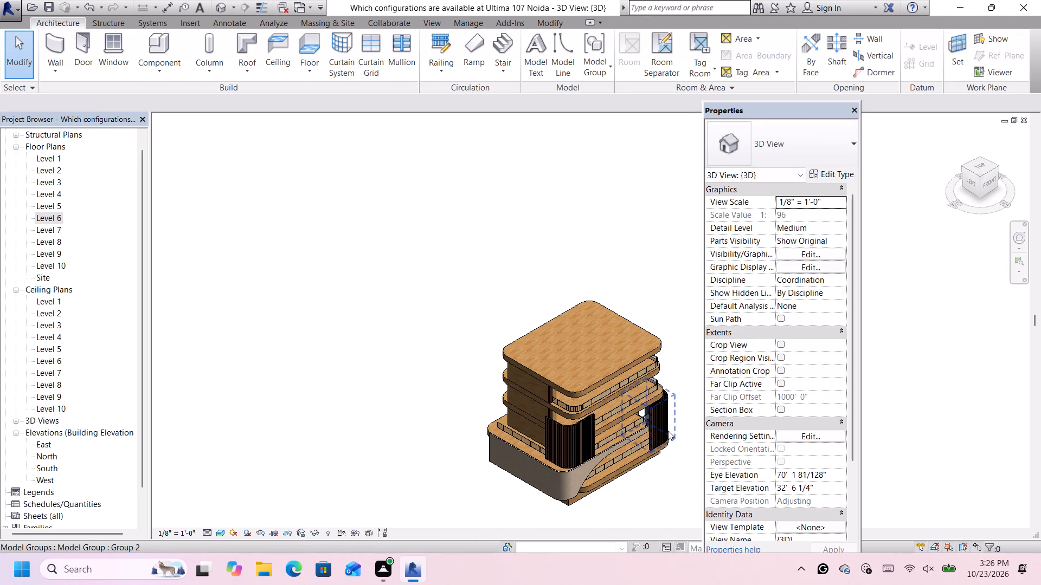
Edit the Level 3 floor boundary, moving its 41' 9" right-side edge outward about 12' 6" to the corner slat screen, and finish the sketch.
scroll(664, 427, up, 5)
double_click(607, 402)
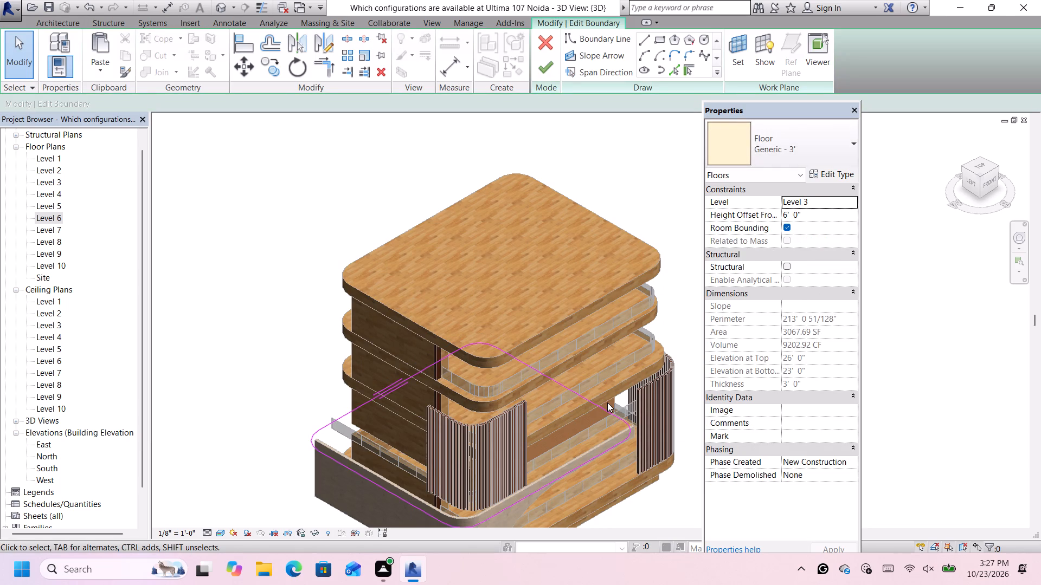
click(583, 395)
key(Right)
key(Right)
key(Right)
key(Right)
key(Right)
key(Right)
key(Right)
key(Right)
key(Right)
key(Right)
key(Right)
key(Right)
key(Right)
key(Right)
key(Right)
key(Right)
key(Right)
key(Right)
key(Right)
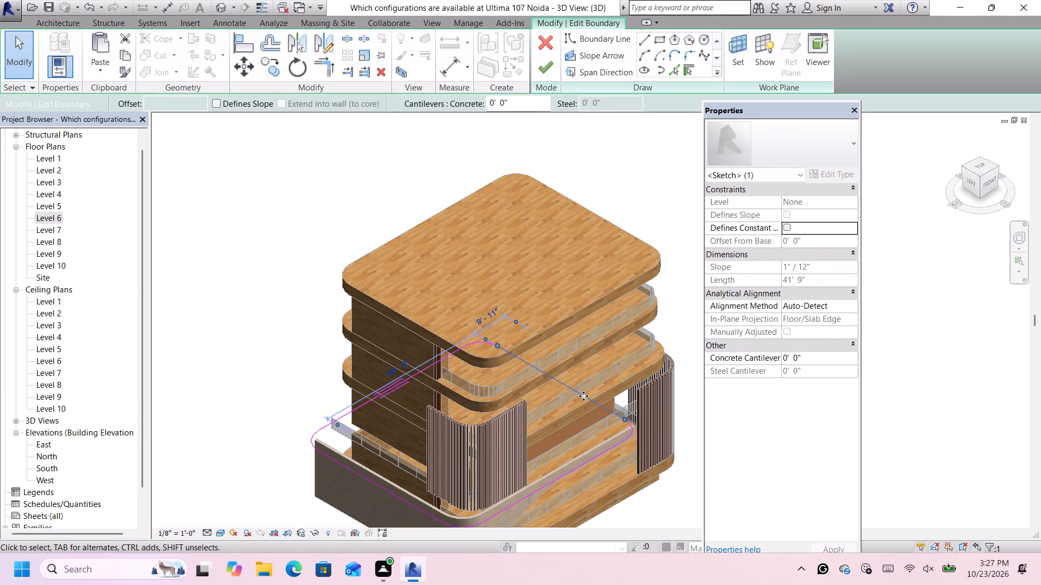
key(Right)
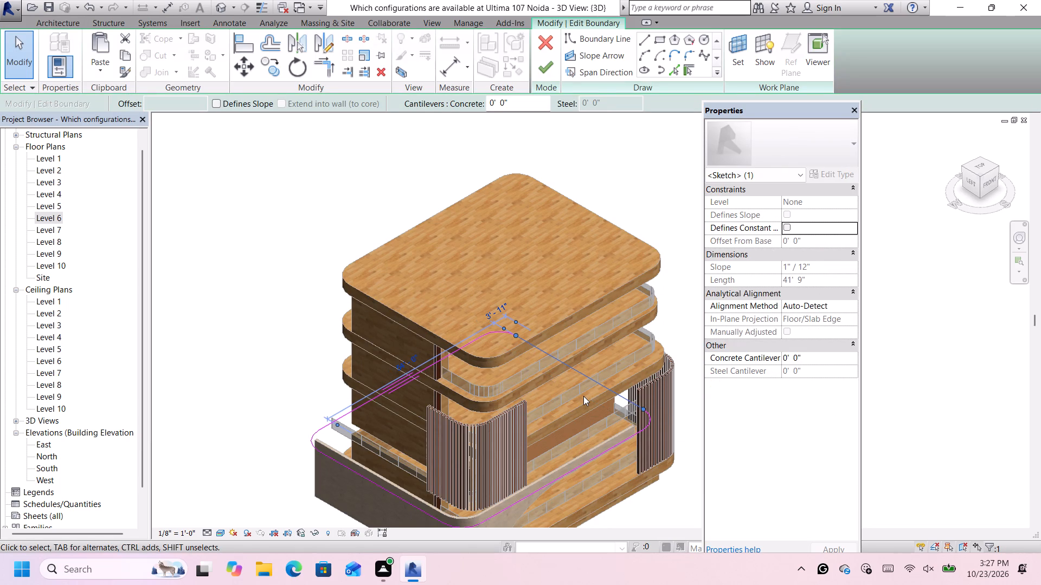
key(Right)
key(Right)
key(Right)
key(Right)
key(Right)
key(Right)
key(Right)
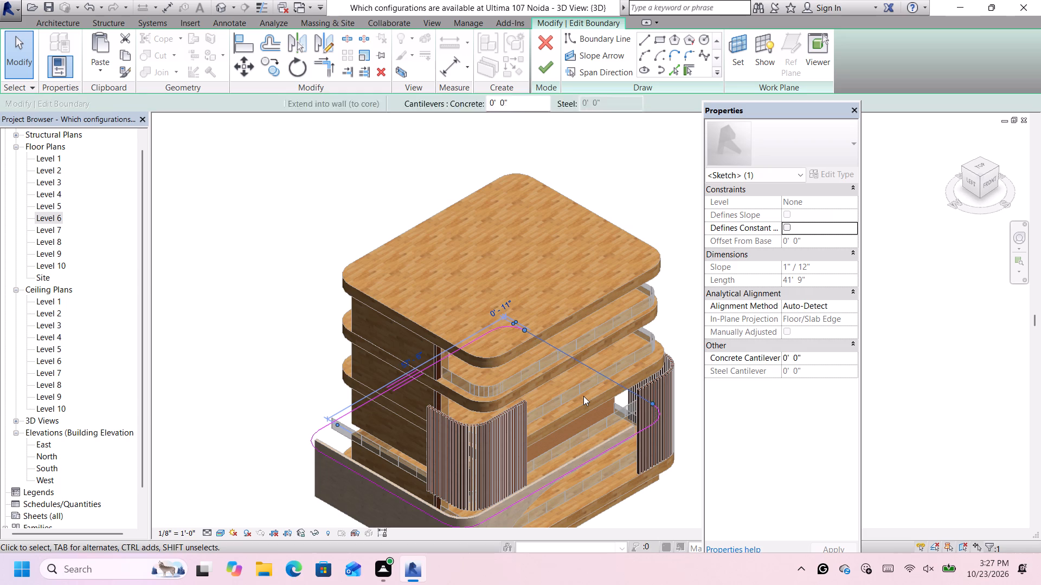
key(Right)
key(Right)
key(Right)
key(Right)
key(Right)
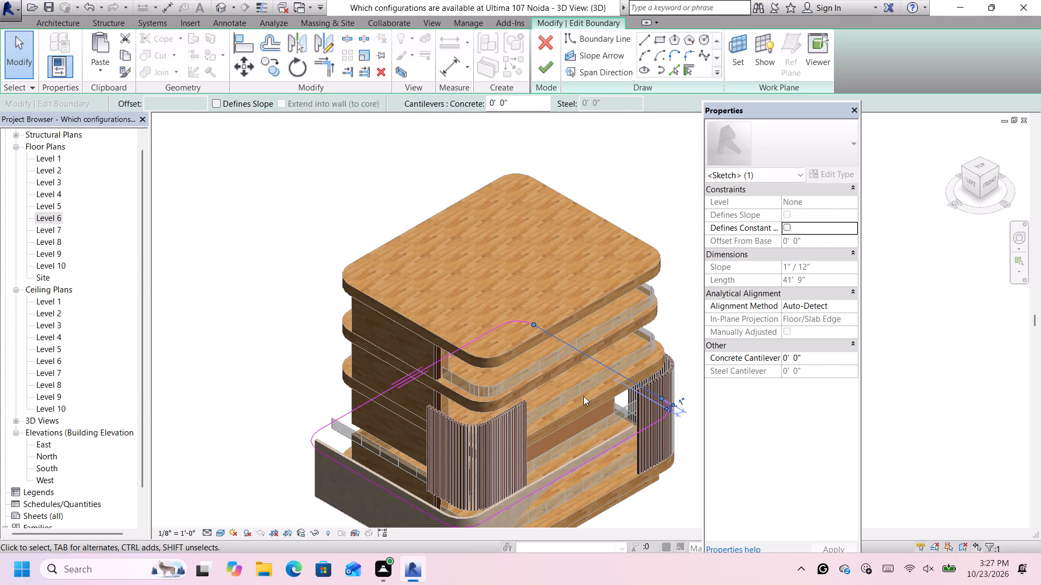
click(541, 67)
click(681, 340)
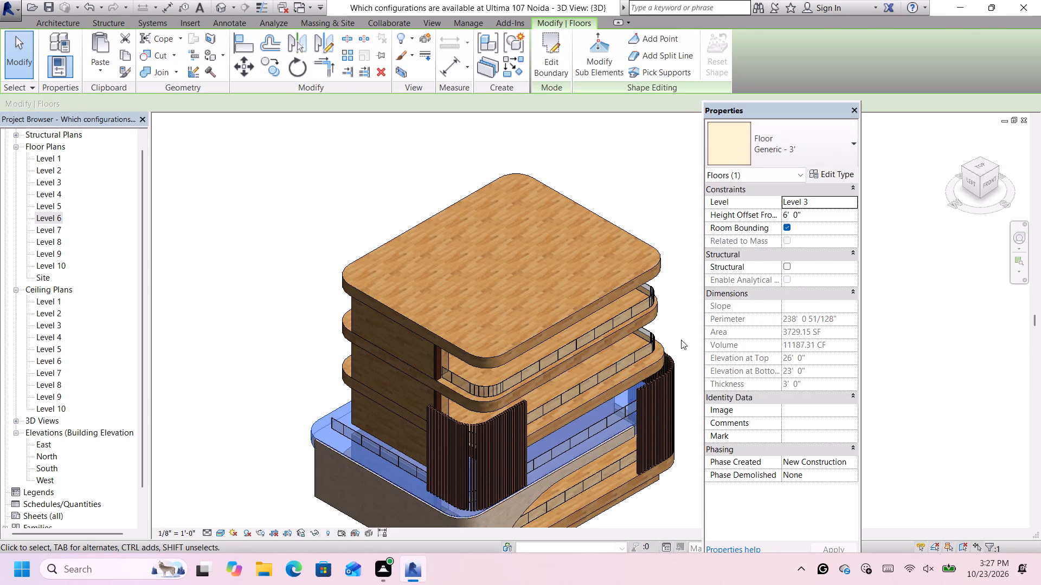
Edit the Level 3 floor boundary again, nudging its 41' 9" right-side edge back inward behind the corner slat screen, and finish the sketch.
scroll(681, 340, down, 5)
scroll(682, 356, up, 6)
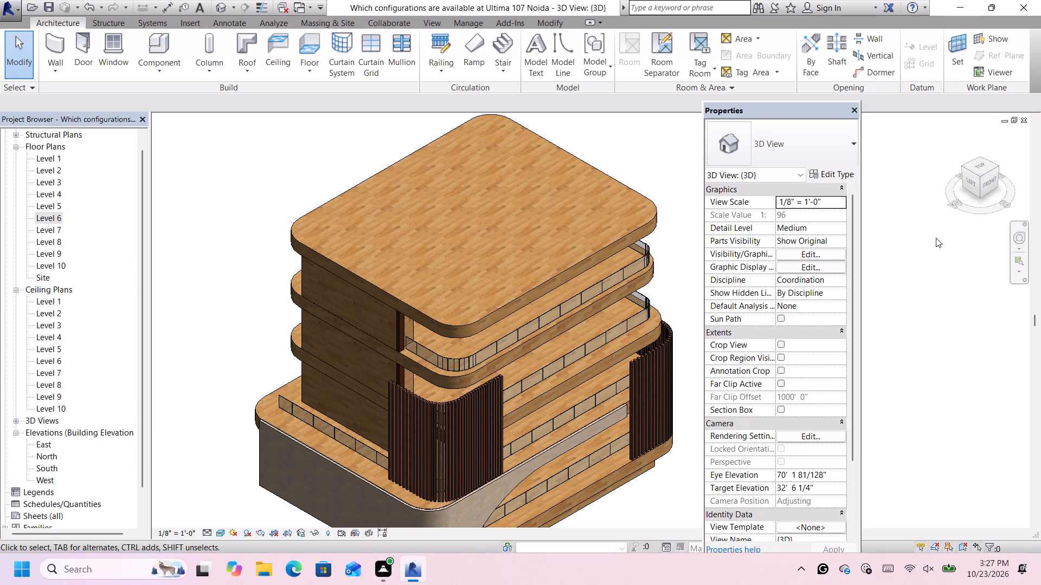
click(997, 173)
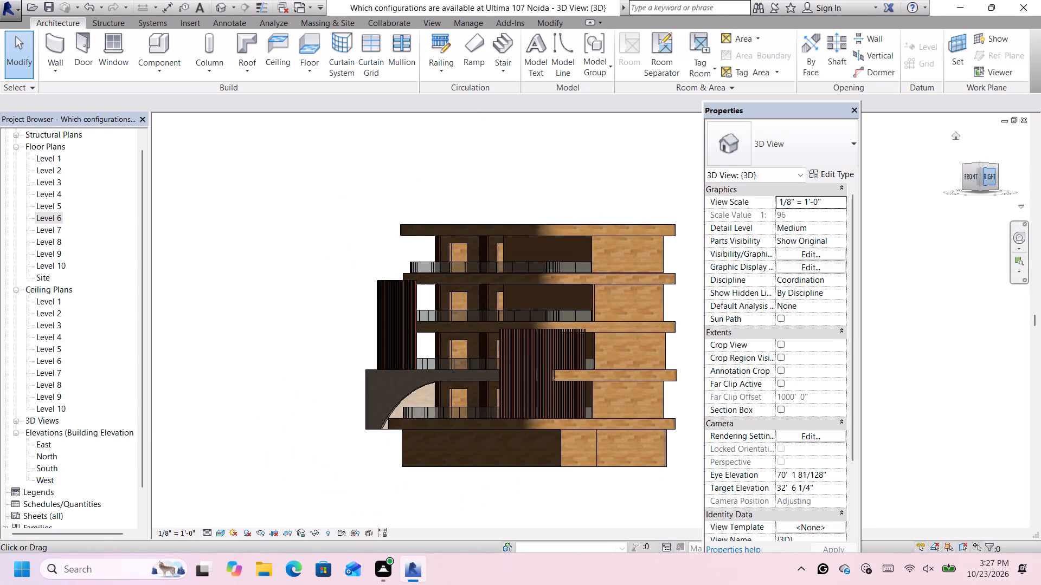
scroll(582, 301, down, 2)
click(642, 337)
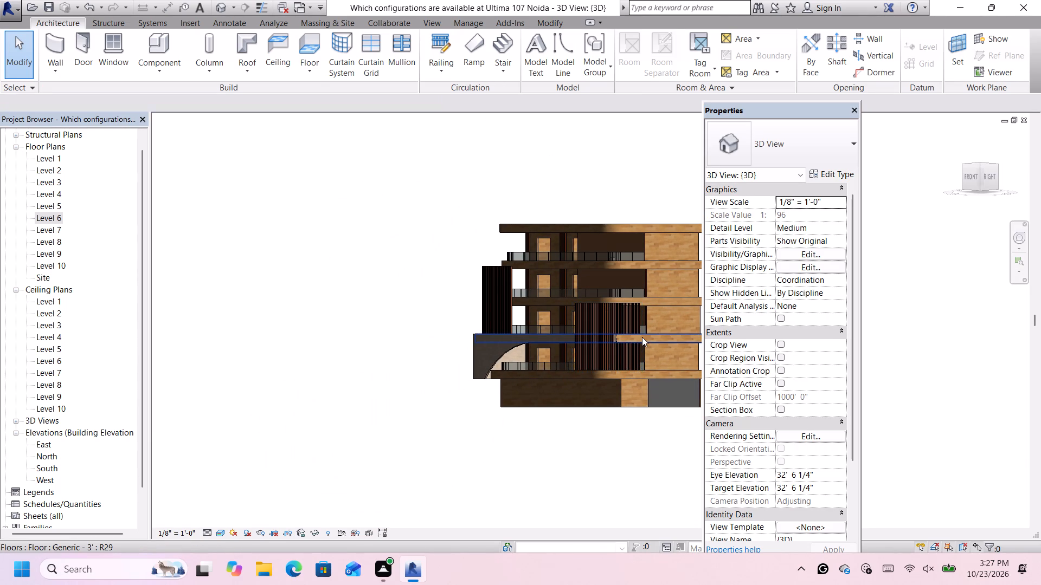
double_click(642, 337)
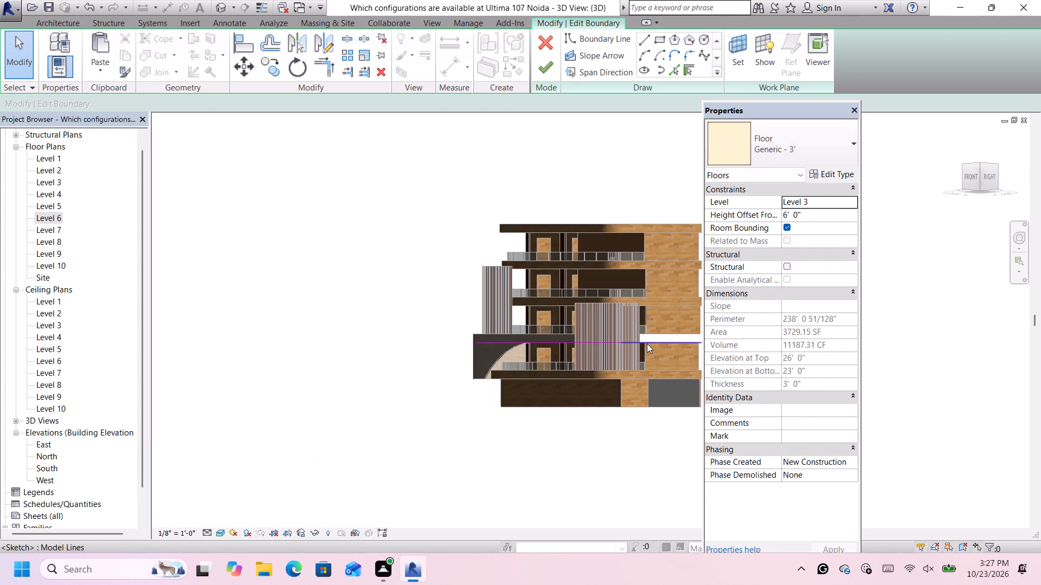
click(647, 343)
key(Left)
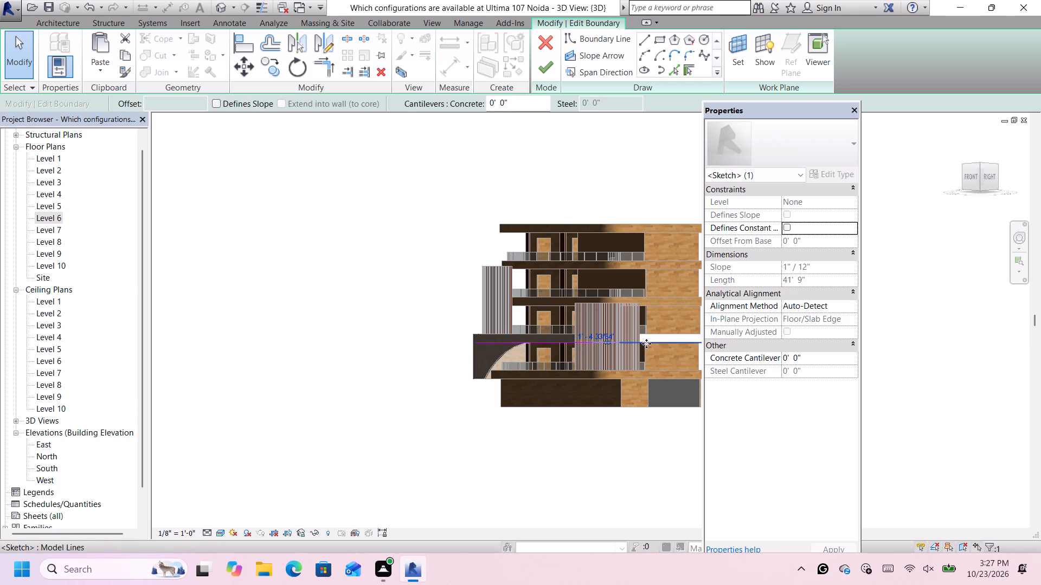
key(Left)
key(Left)
key(Left)
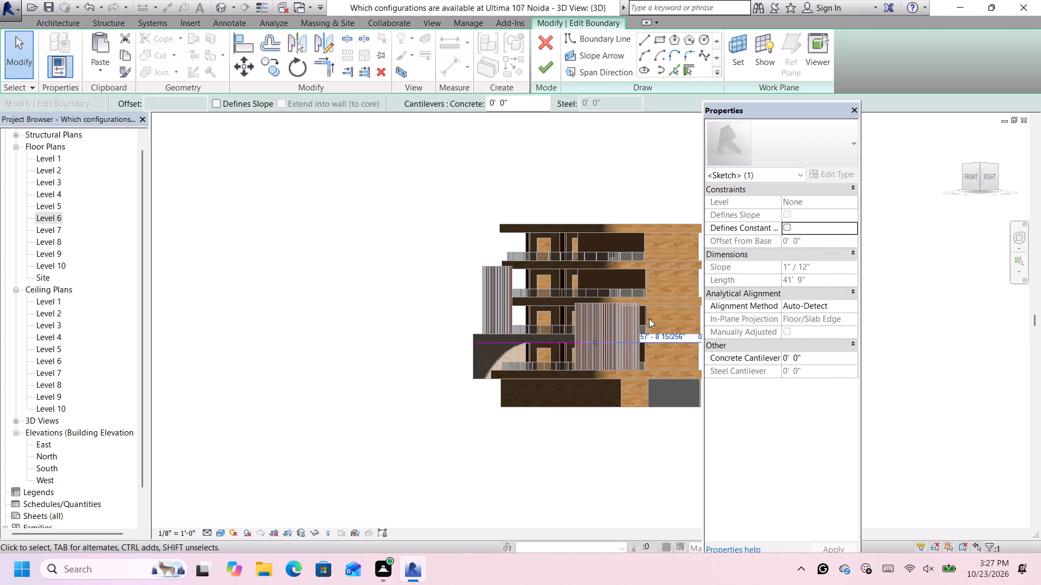
click(551, 66)
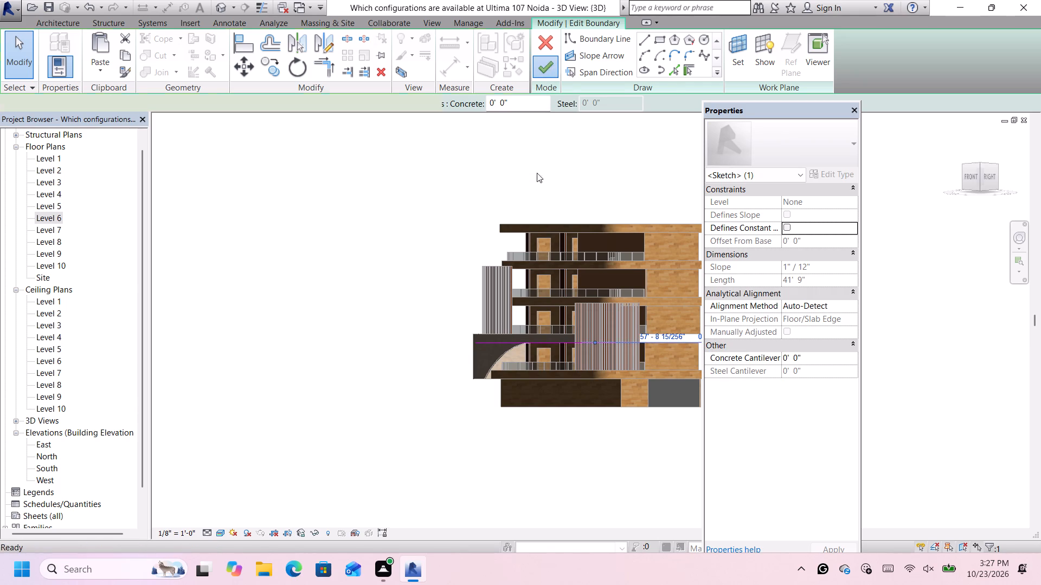
click(664, 436)
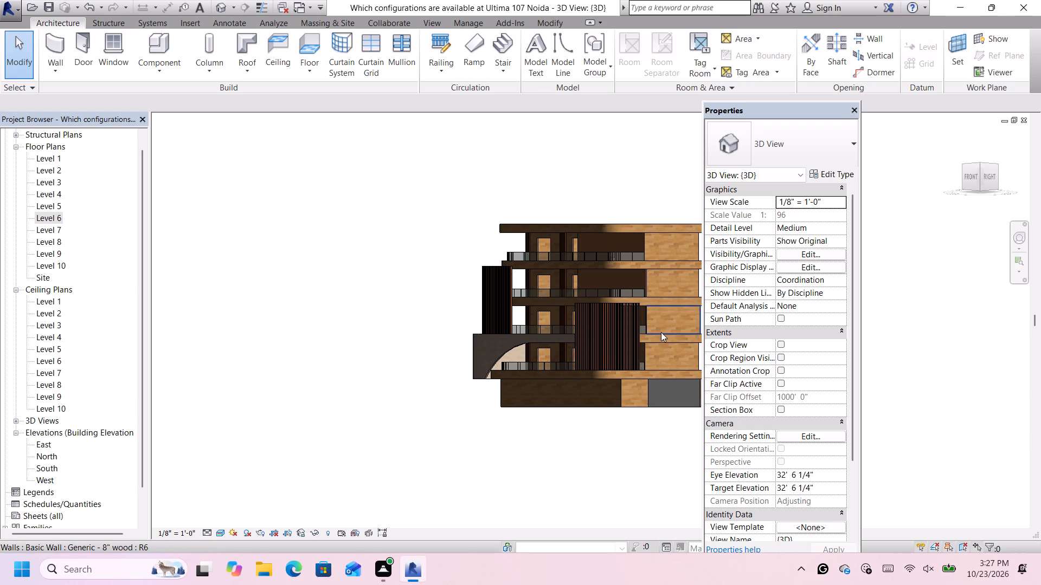
Examine the whole building from the front-left corner, checking how the Level 2 and Level 3 slab edges meet the slat screens and arched wall.
click(963, 165)
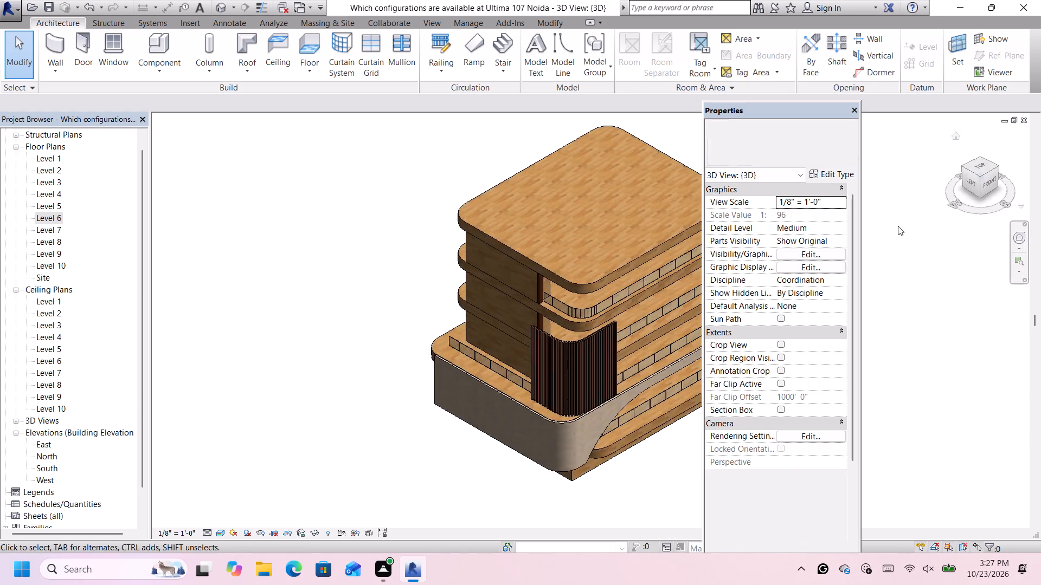
scroll(637, 364, down, 6)
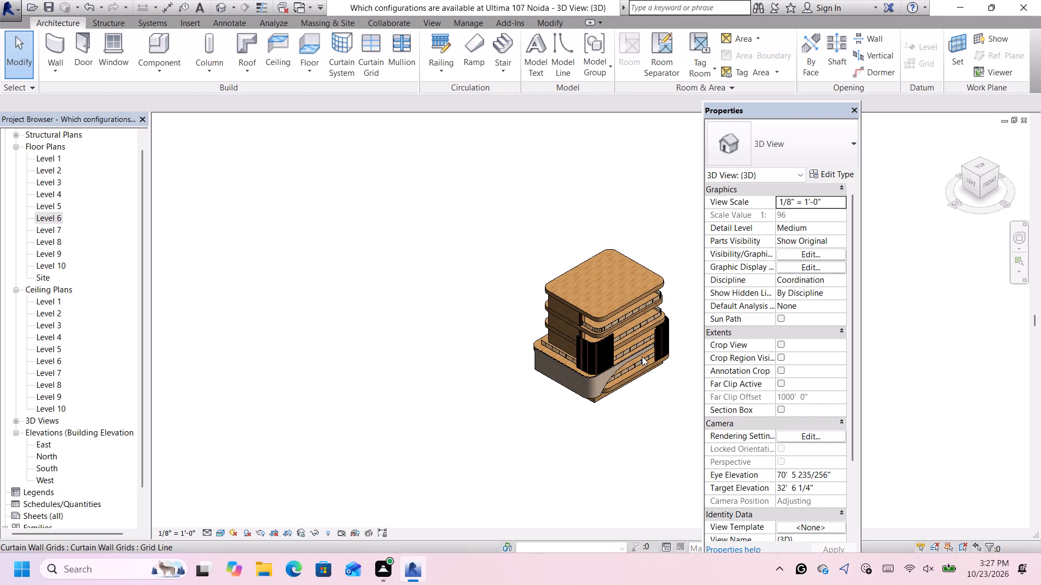
scroll(641, 359, down, 7)
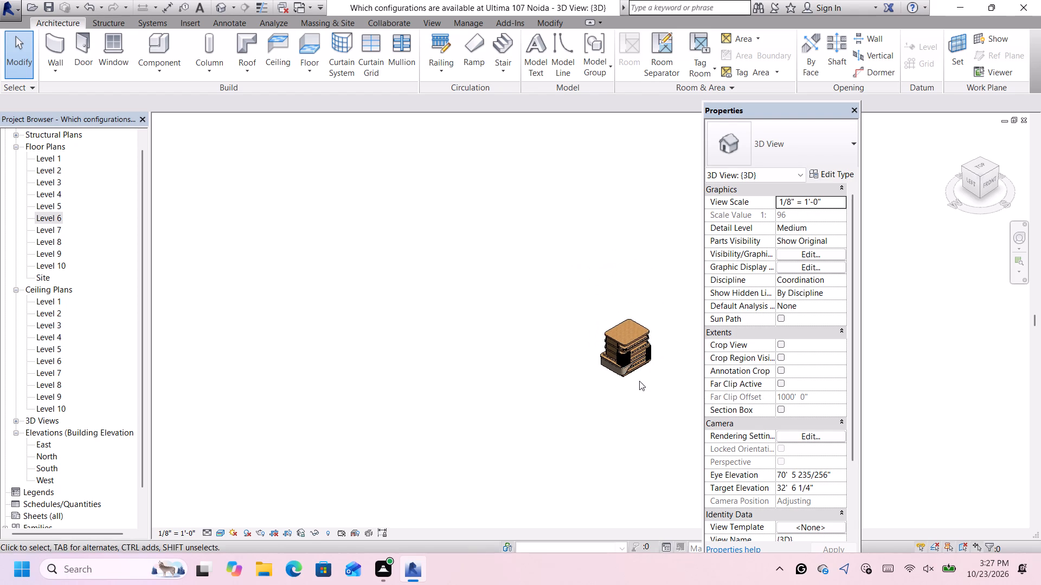
scroll(648, 407, up, 4)
scroll(669, 327, up, 9)
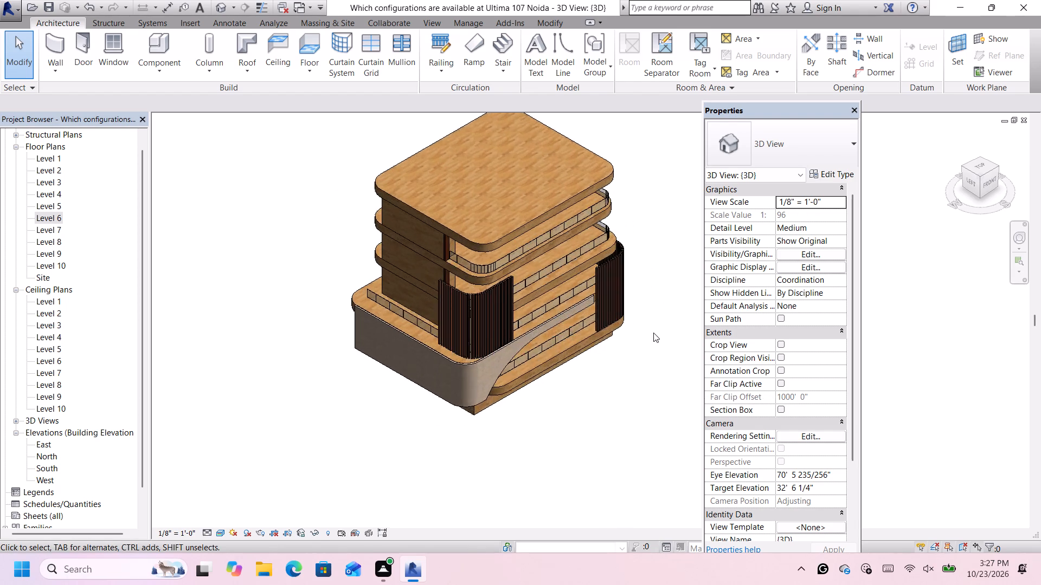
Edit the Level 4 floor boundary, nudging its 48' 8" front edge outward about 1' toward the corner slat screen, and finish the sketch.
scroll(653, 333, up, 1)
scroll(500, 325, up, 1)
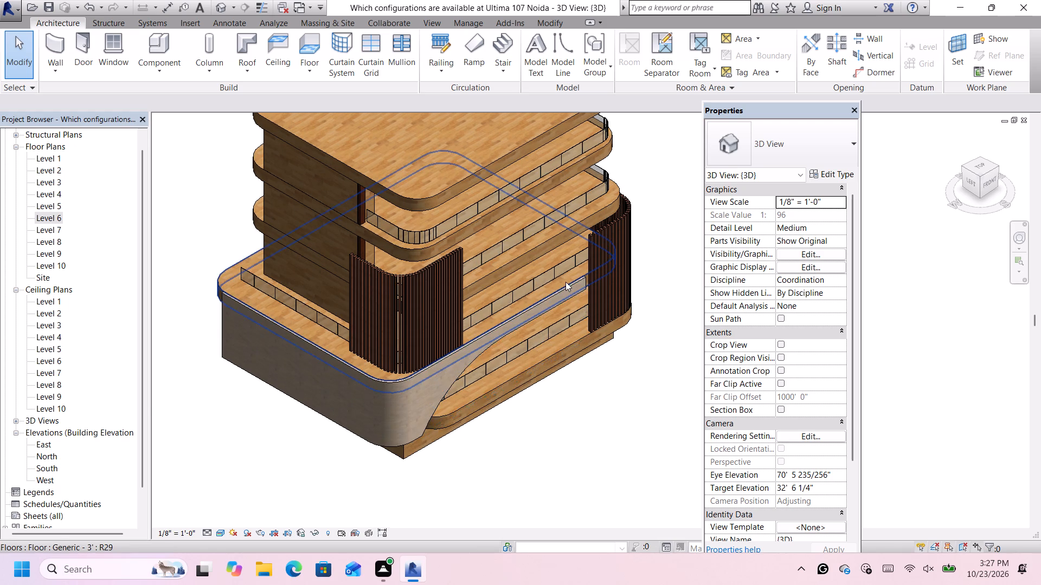
scroll(566, 281, up, 4)
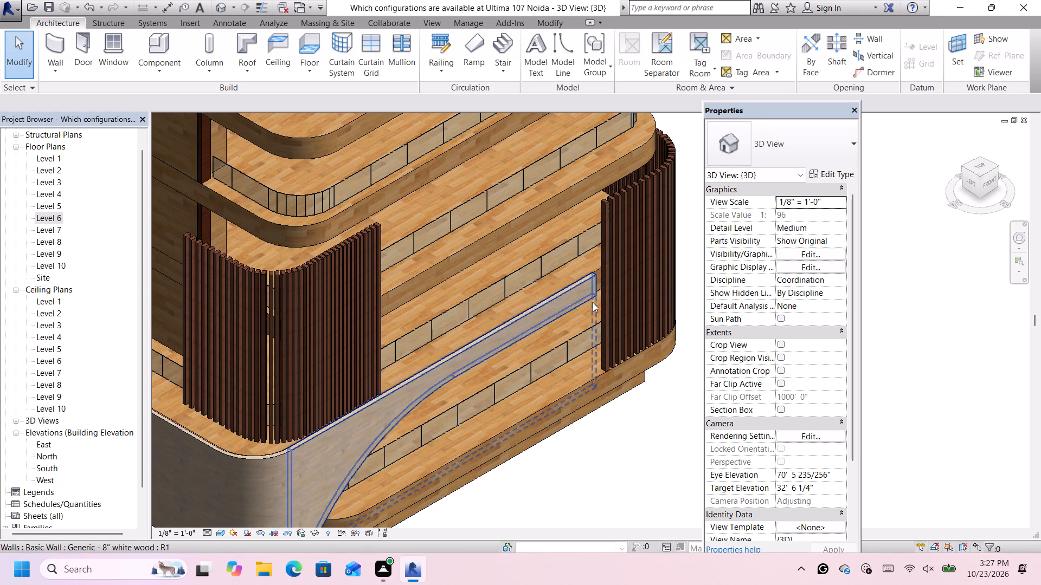
click(587, 177)
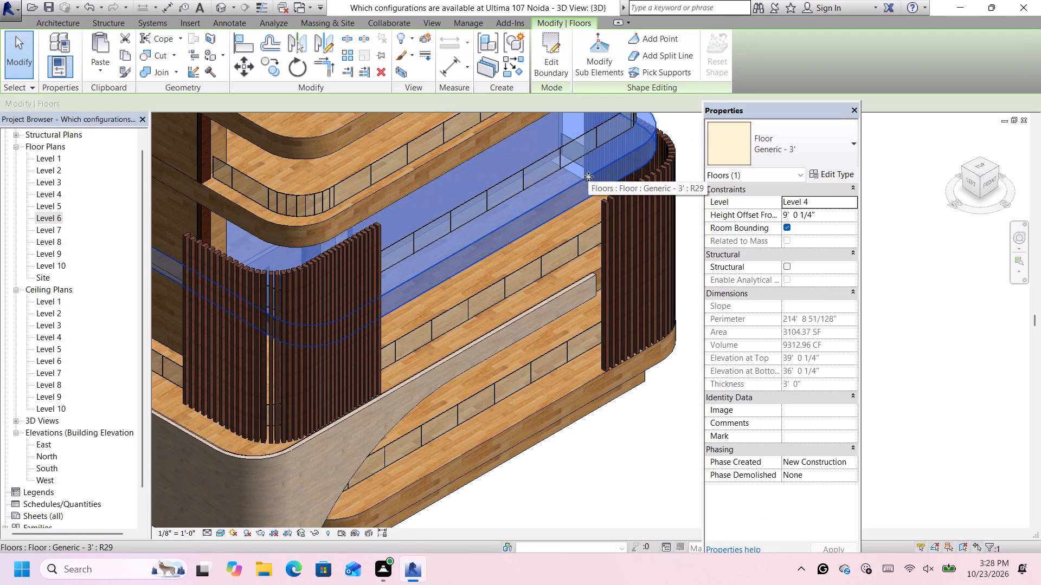
click(588, 177)
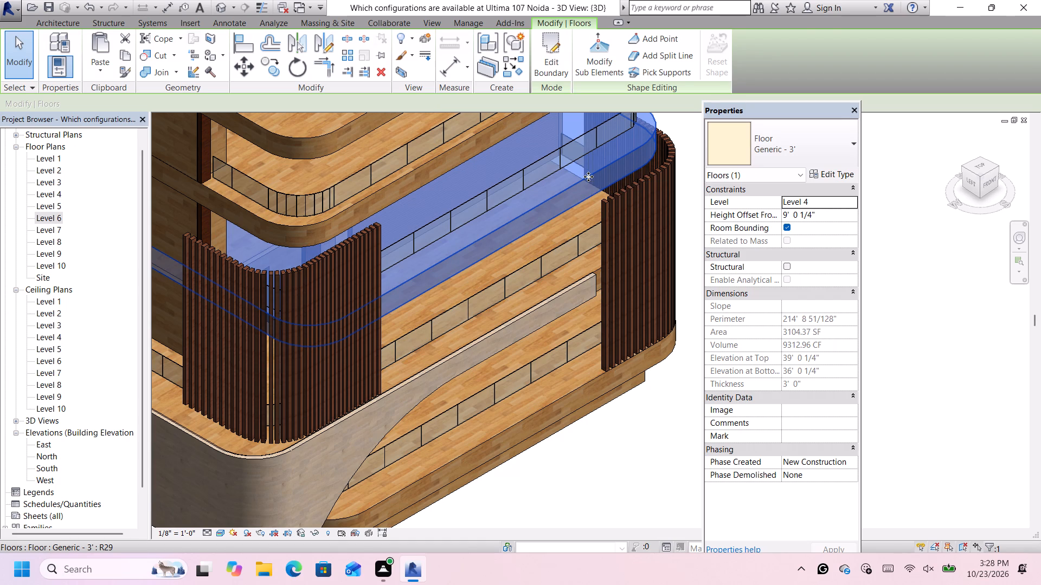
double_click(588, 177)
click(595, 279)
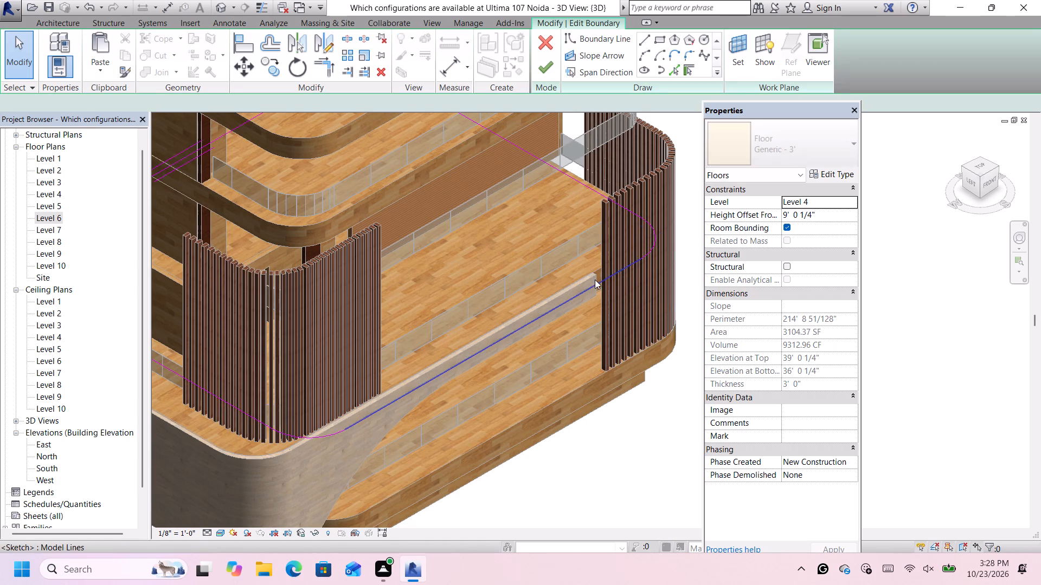
key(Down)
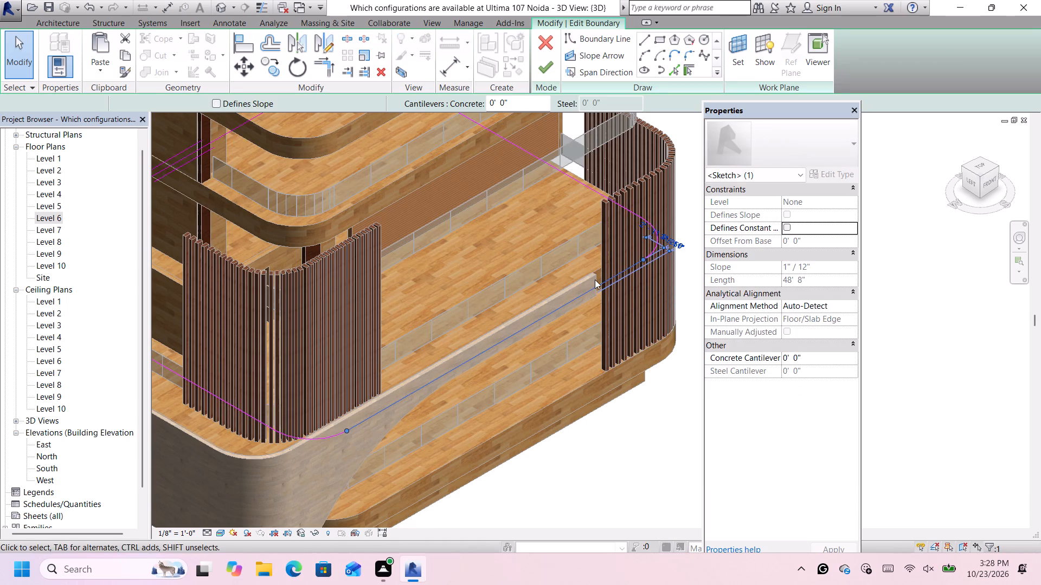
key(Down)
key(Down)
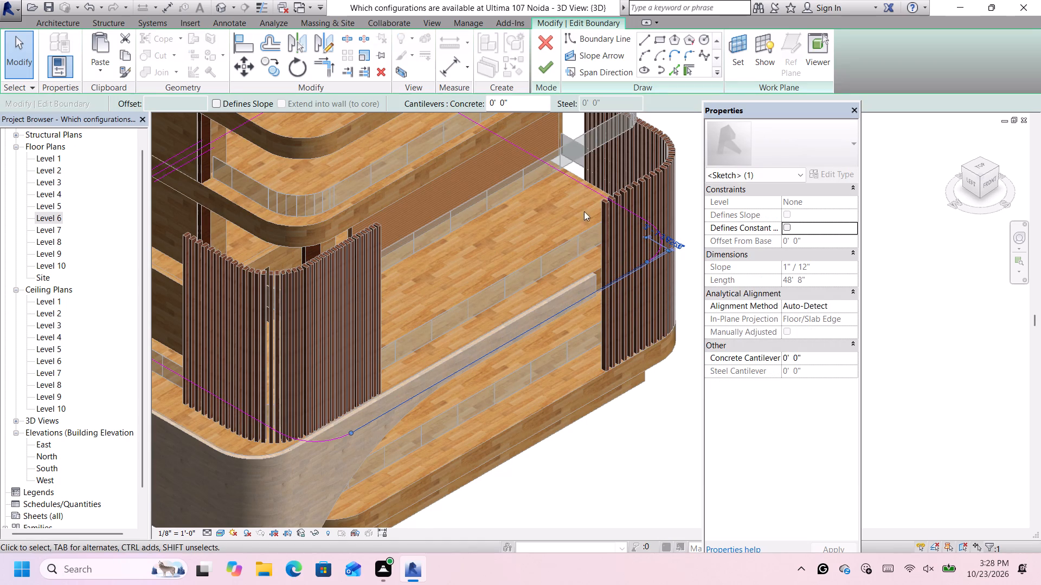
click(542, 69)
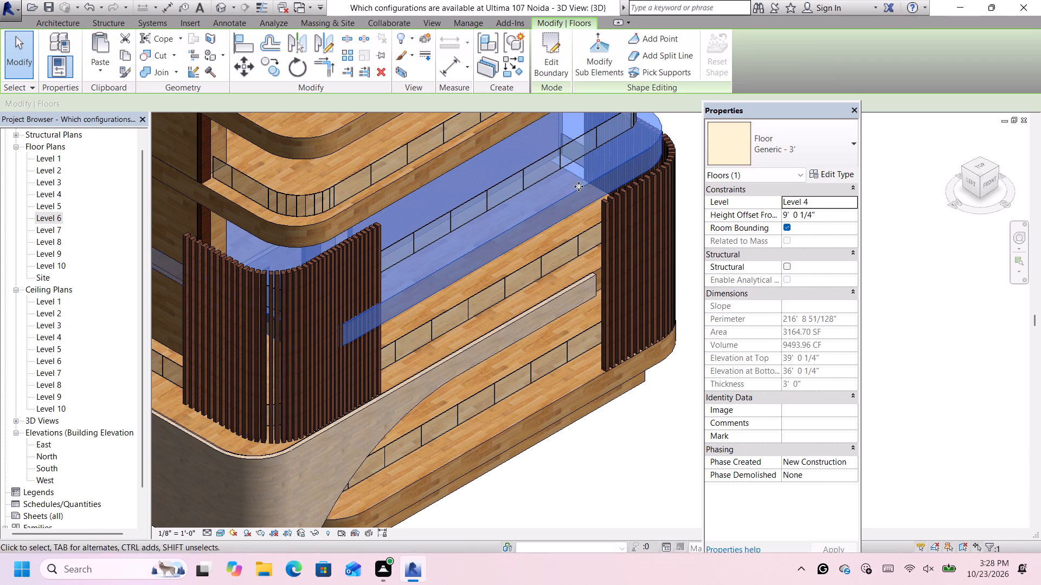
Edit the Level 4 floor boundary again, nudging its front edge a further 1' 8" or so outward, and finish the sketch.
double_click(580, 194)
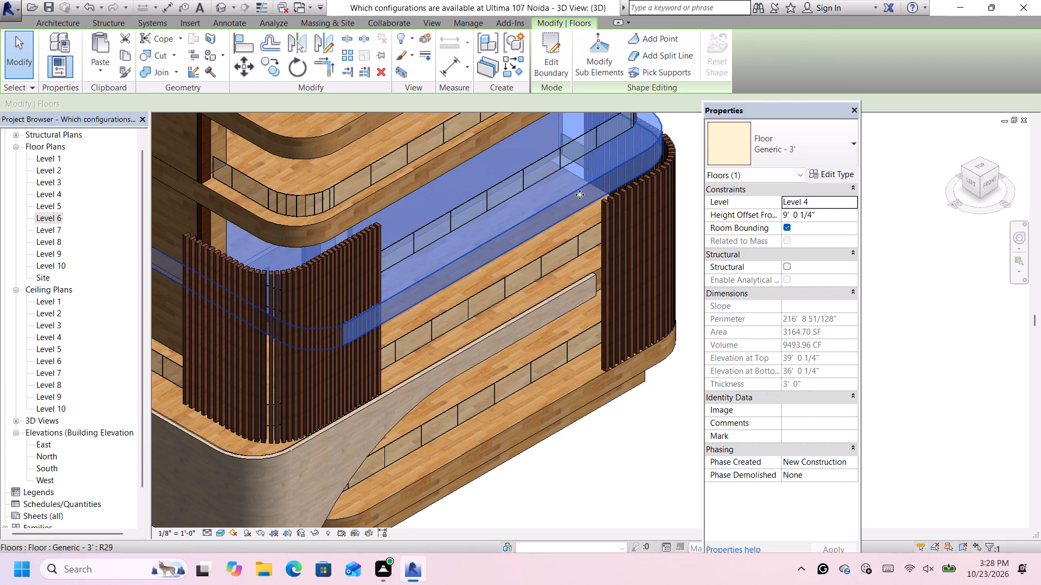
click(552, 313)
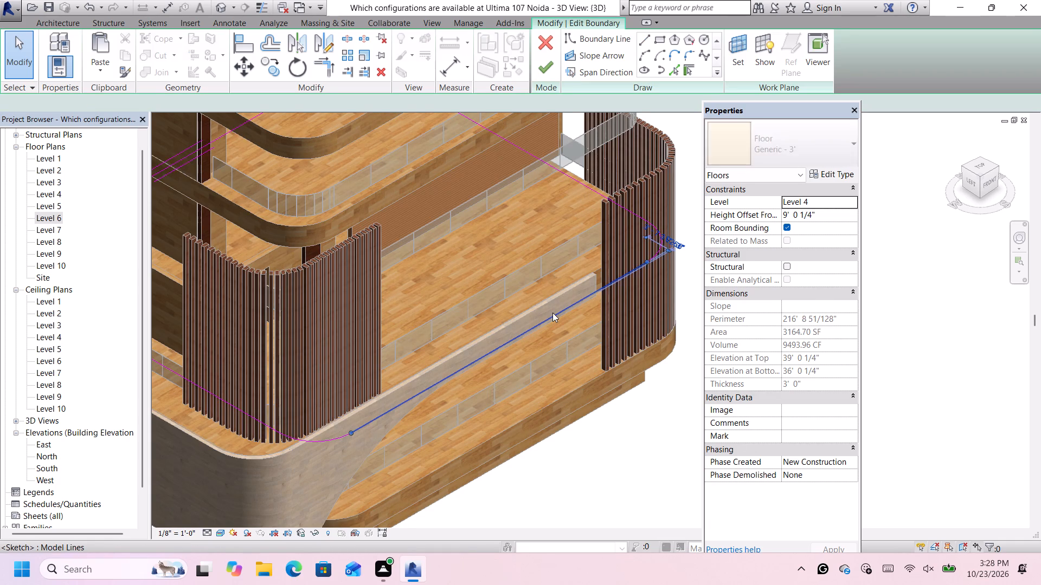
key(Down)
key(Down)
key(Down)
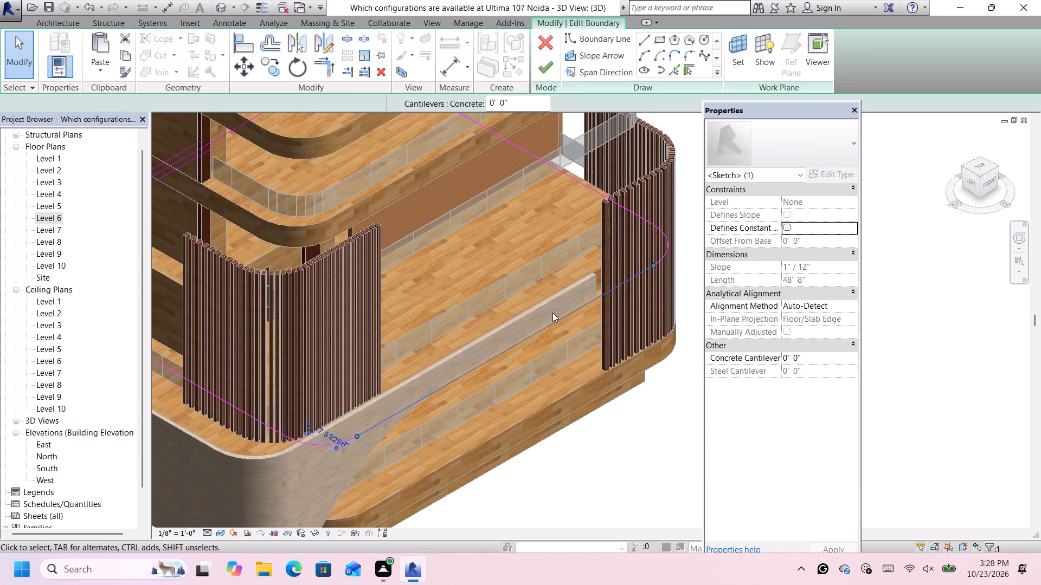
key(Down)
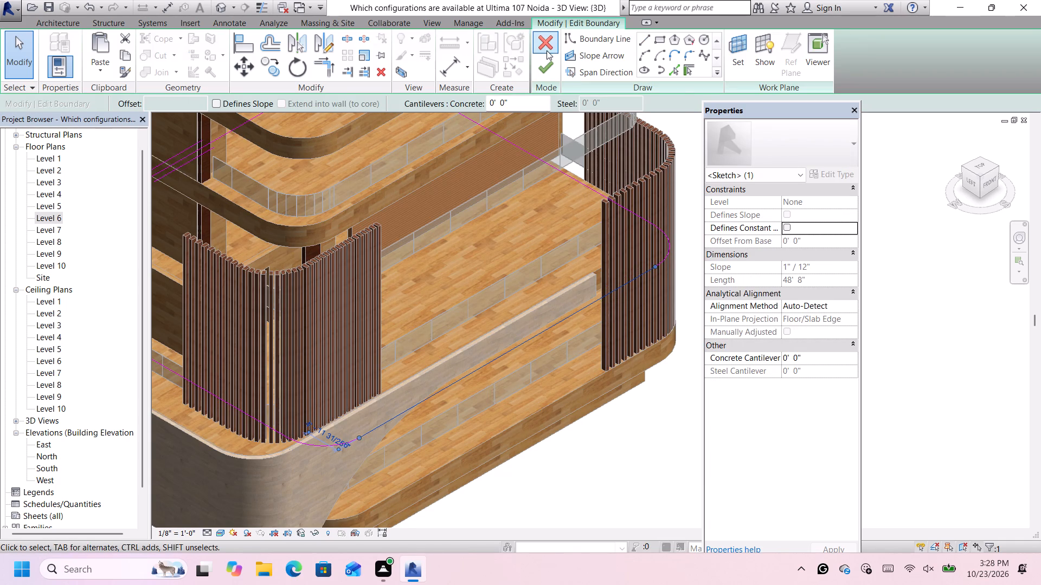
key(Up)
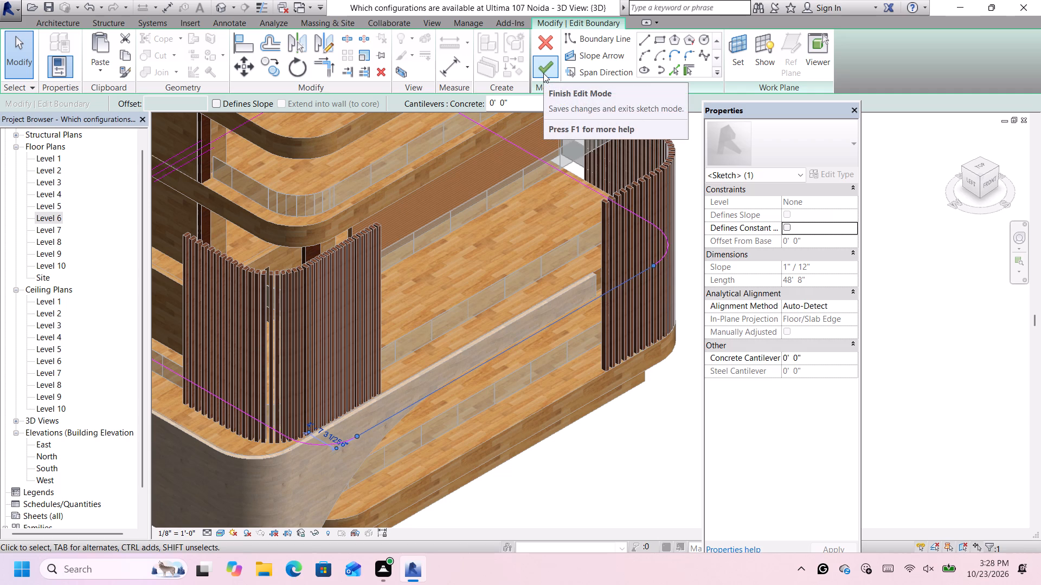
key(Down)
key(Down)
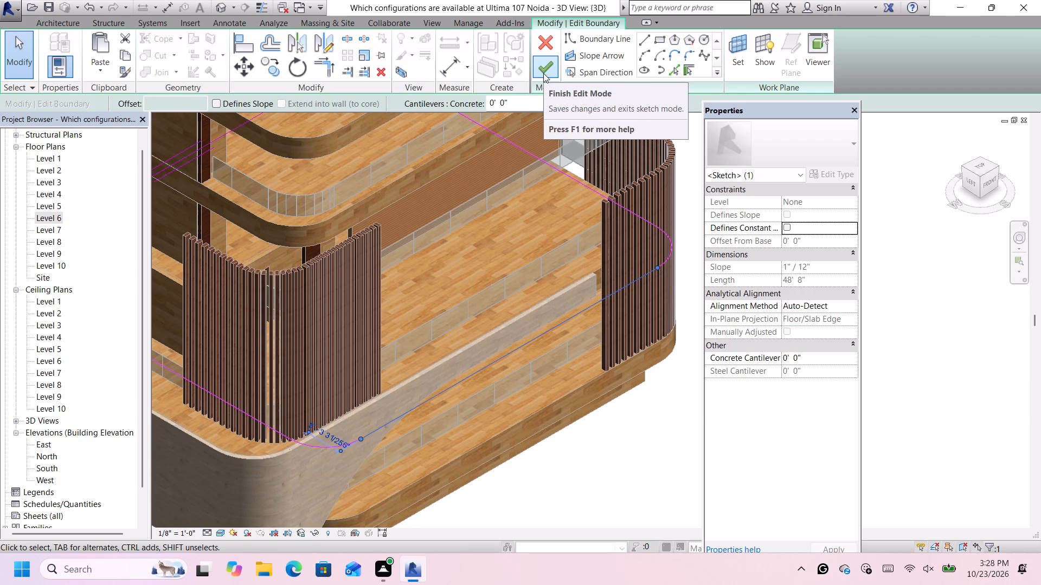
click(543, 72)
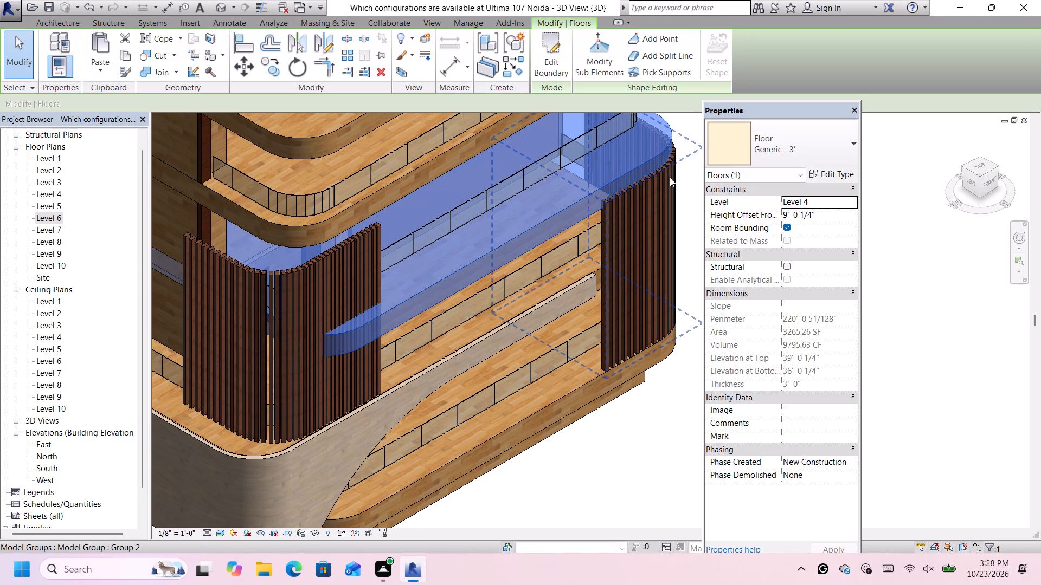
Edit the Level 4 floor boundary once more, moving its front edge about 1' outward past the slat screen's face, and finish the sketch.
double_click(586, 216)
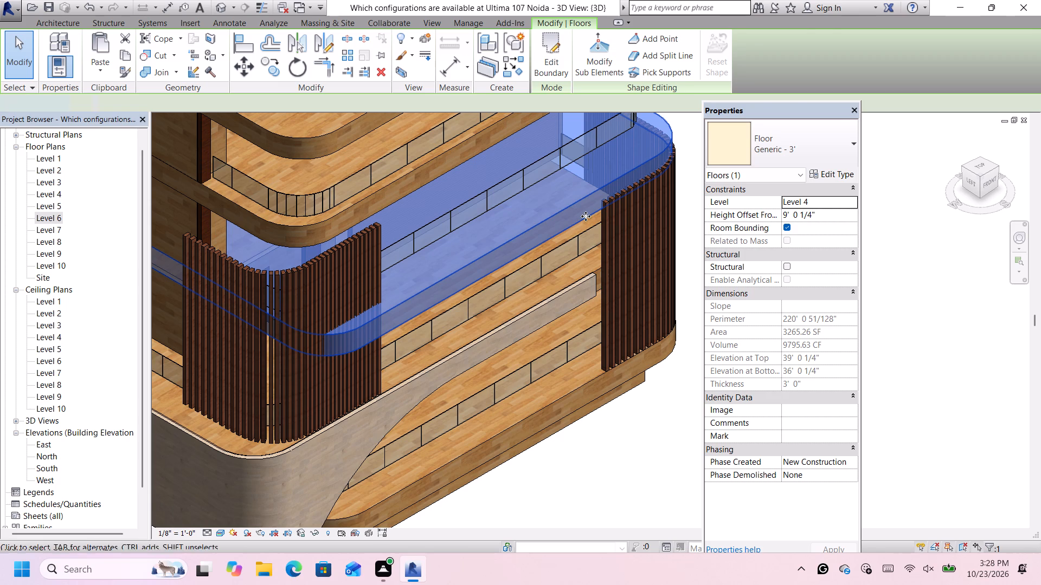
click(593, 304)
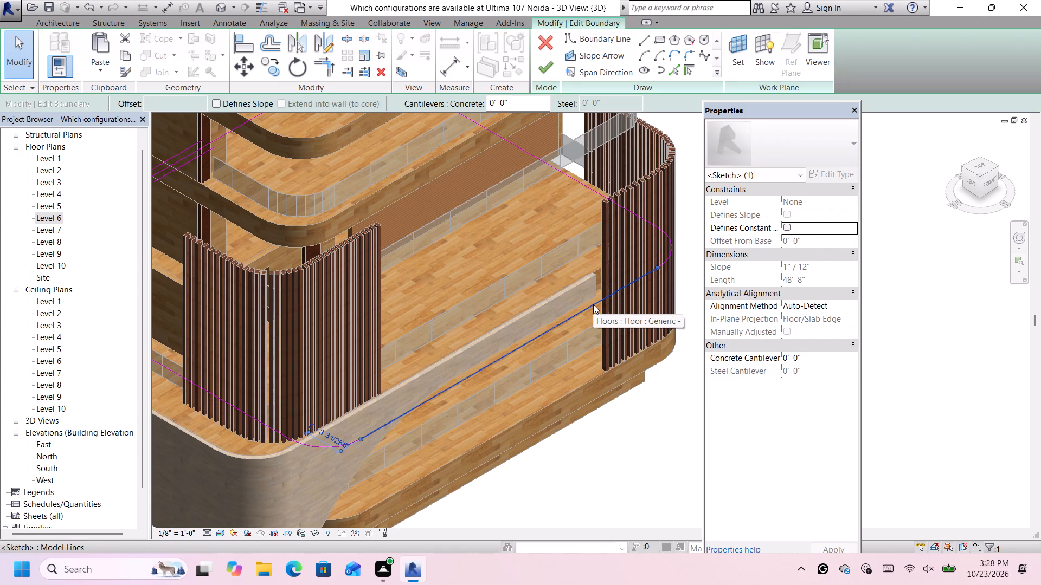
key(Down)
key(Down)
key(Down)
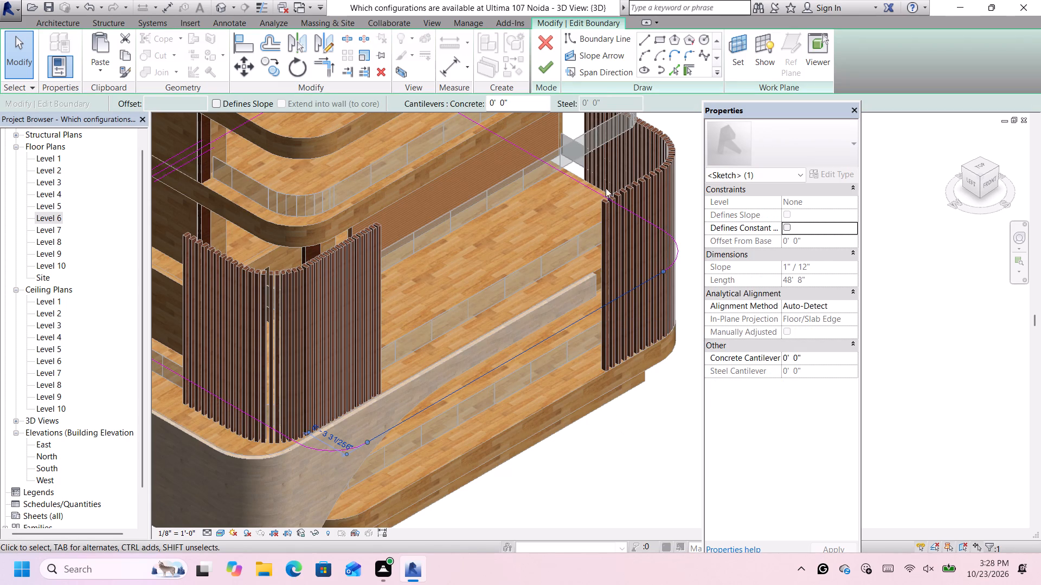
click(547, 68)
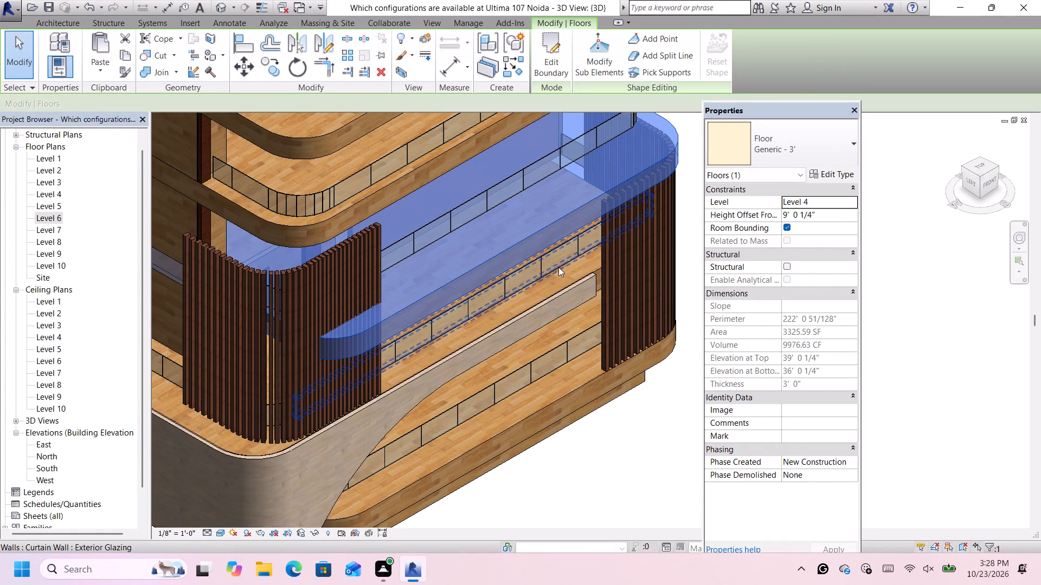
click(596, 472)
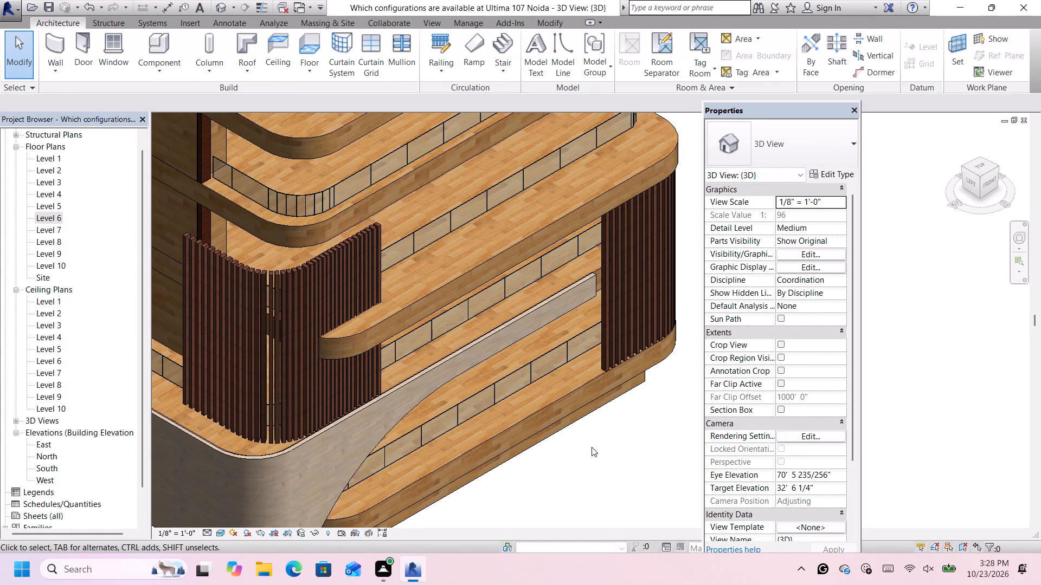
Edit the Level 4 floor boundary, nudging its front edge about 6" back inward toward the slat screen, and finish the sketch.
scroll(581, 266, up, 1)
scroll(601, 210, down, 2)
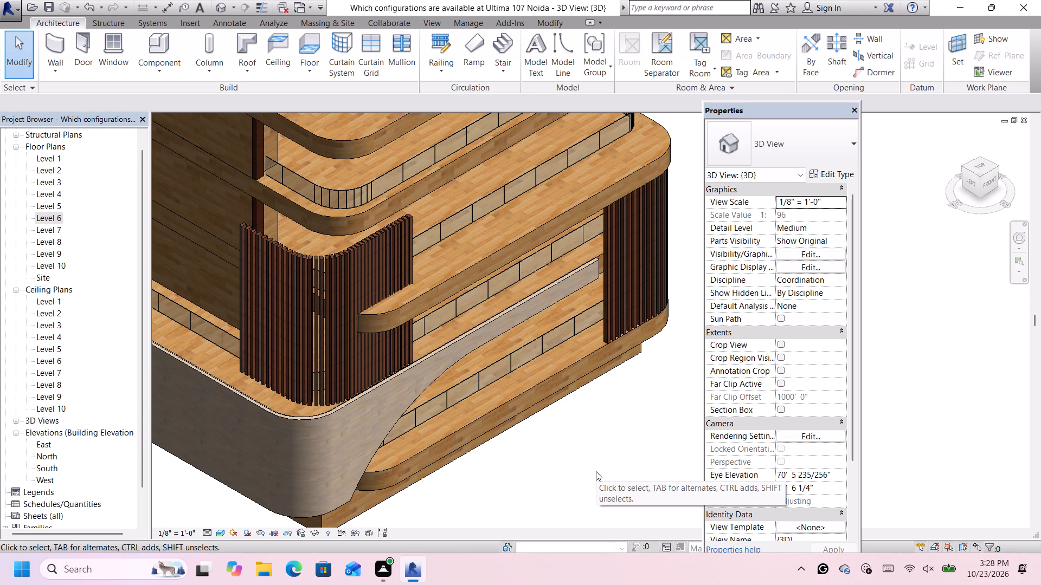
scroll(659, 240, up, 4)
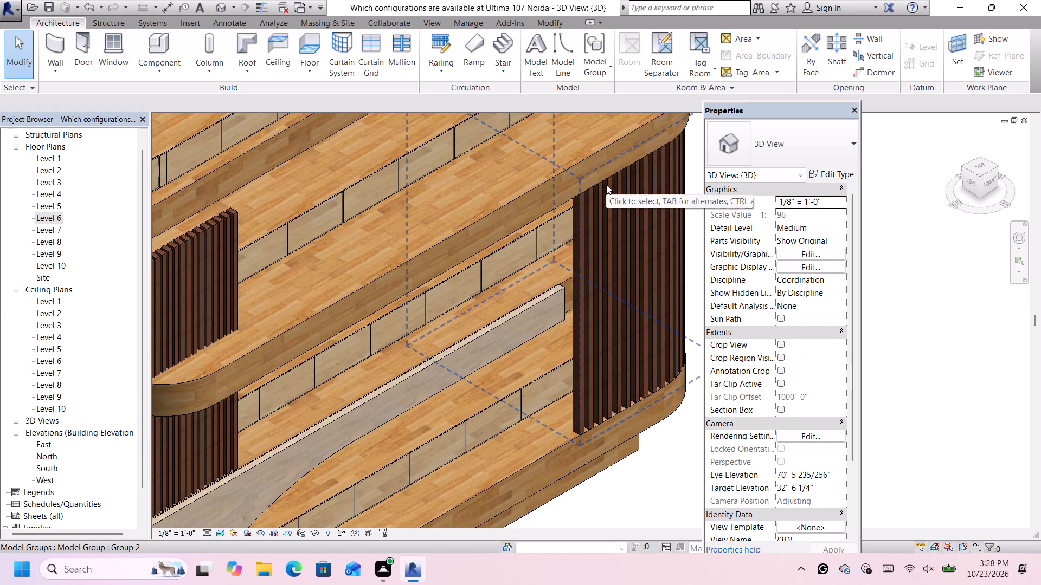
scroll(597, 182, up, 3)
click(597, 182)
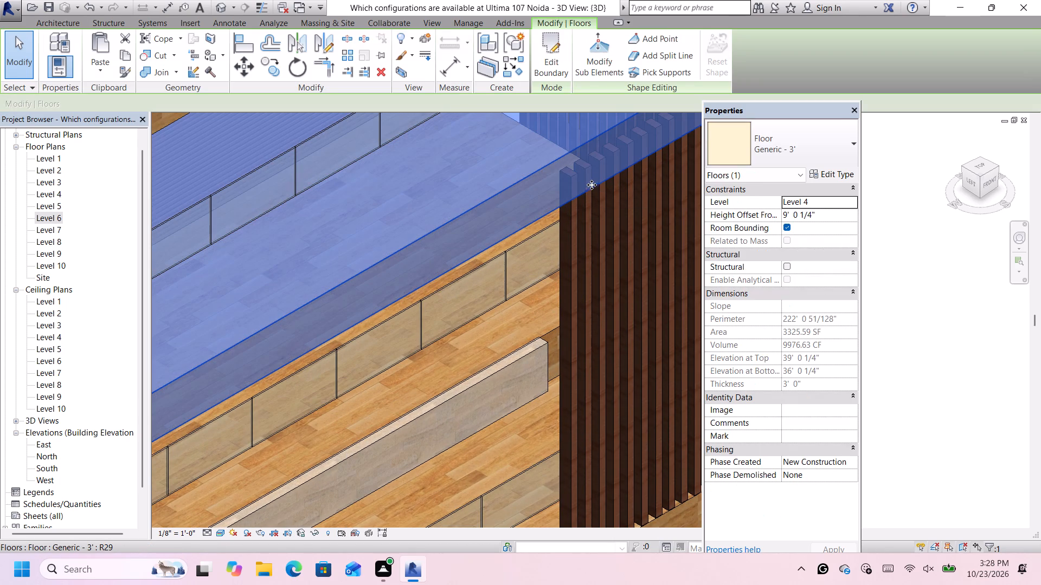
double_click(494, 206)
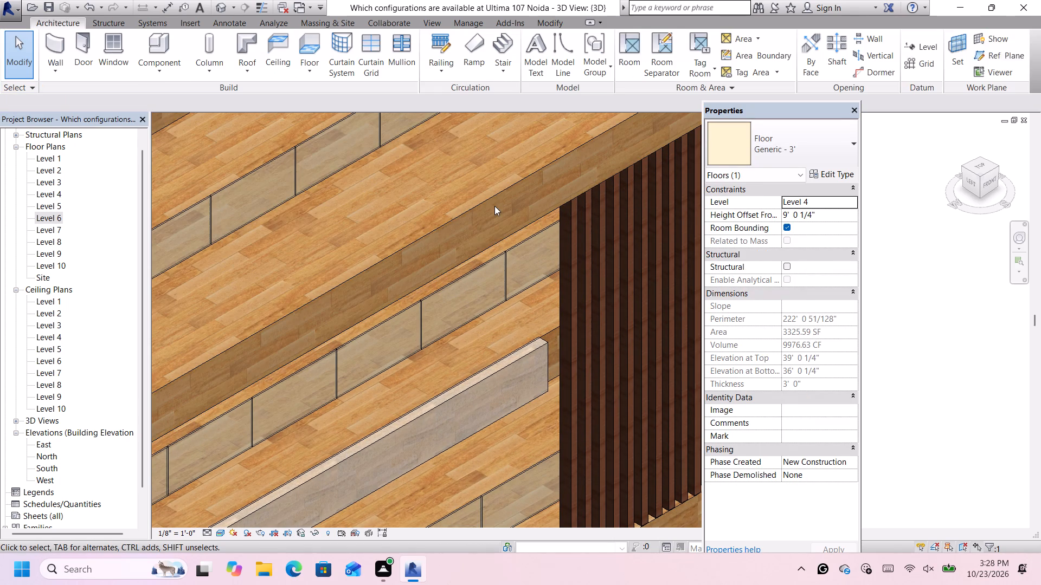
double_click(503, 185)
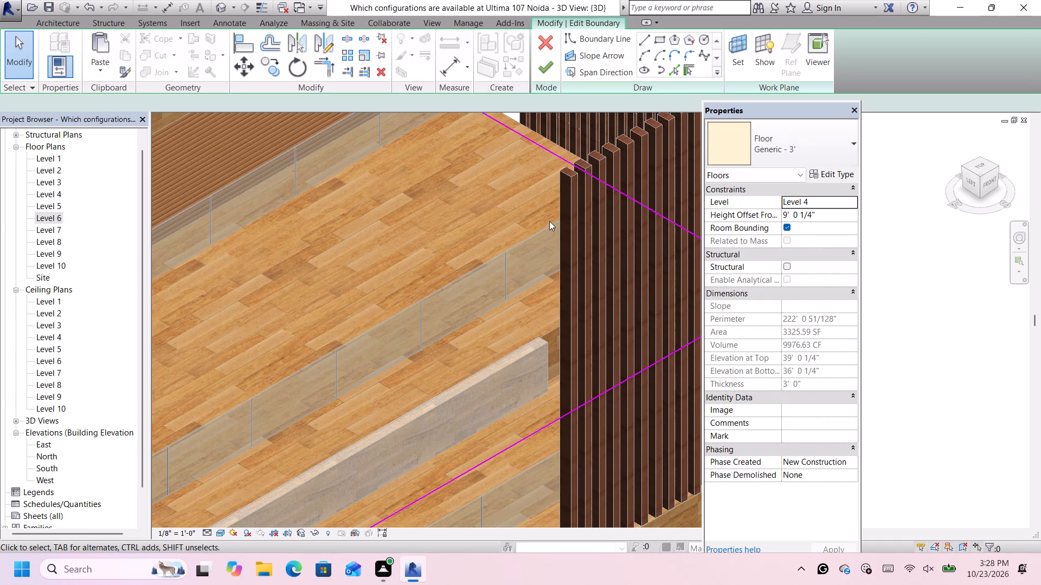
click(592, 398)
key(Up)
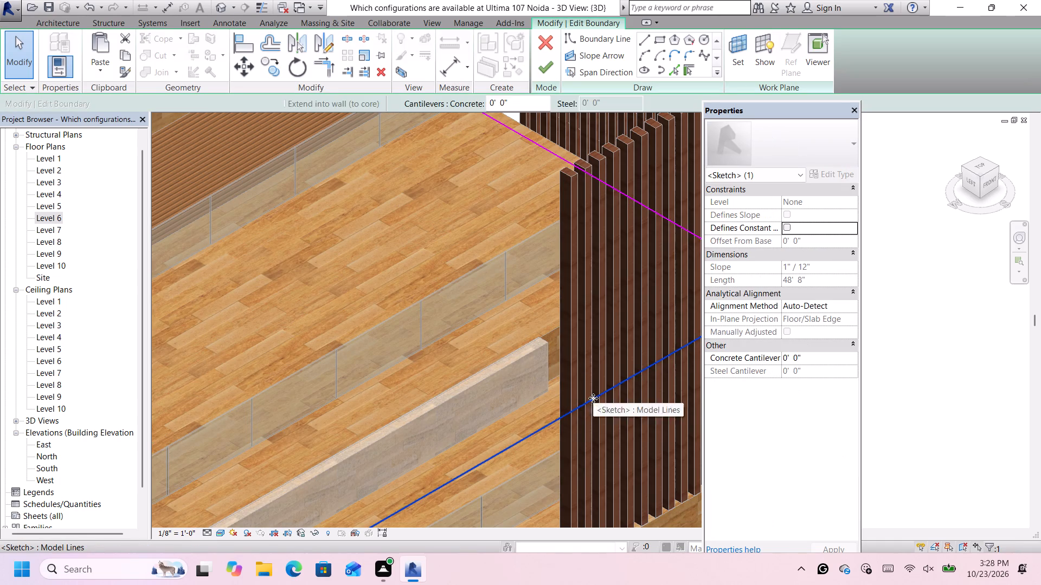
key(Up)
key(Up)
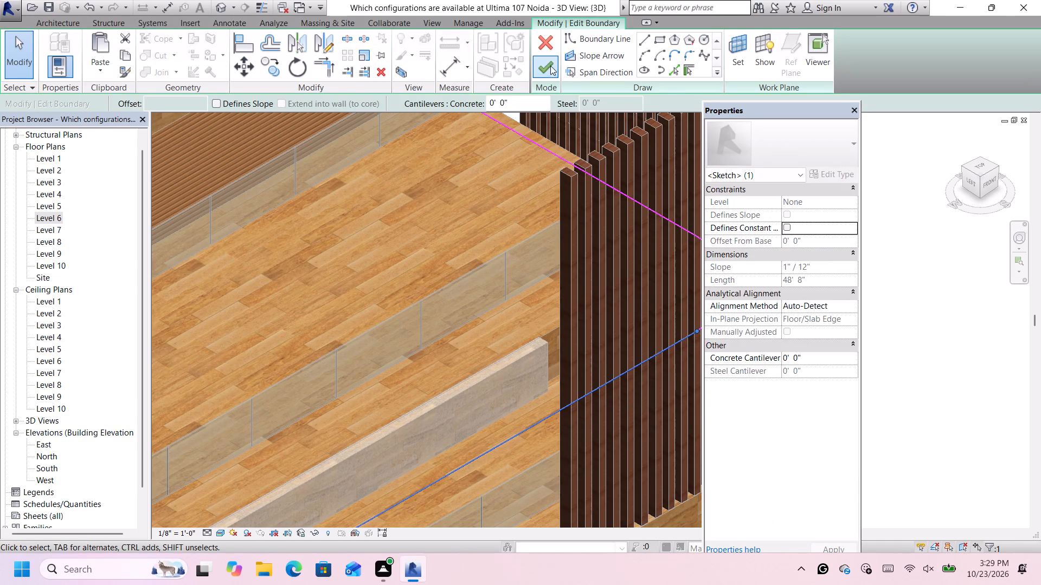
click(549, 67)
scroll(585, 222, down, 8)
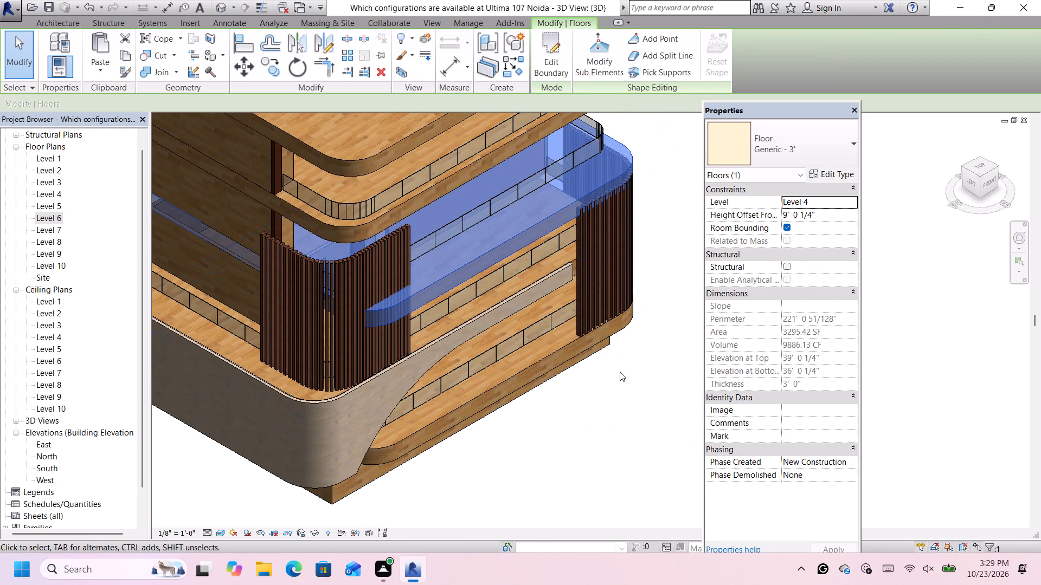
click(626, 388)
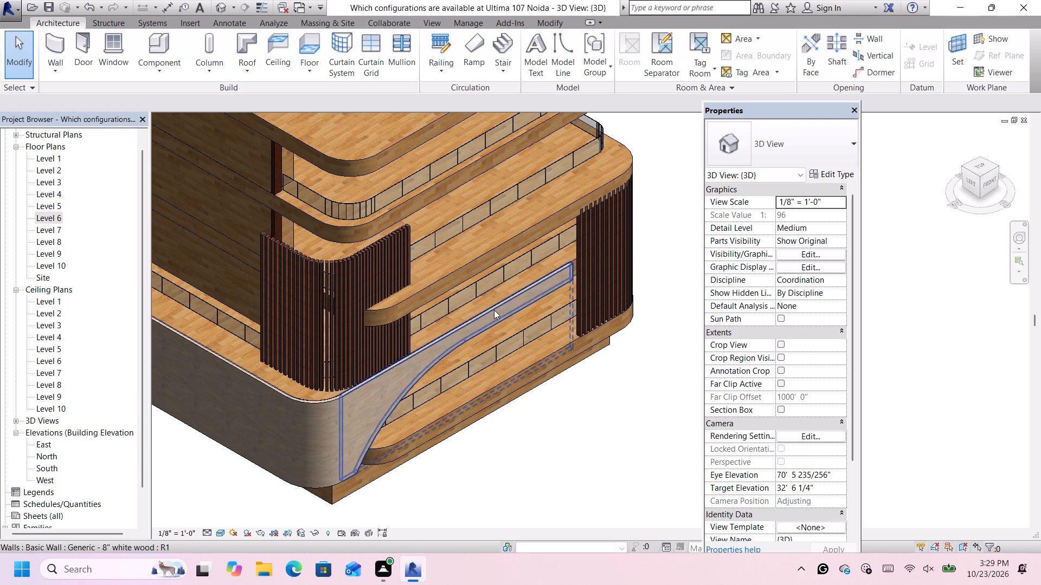
Edit the Level 3 floor boundary, moving its front edge outward about 5' past the arched wall to the corner slat screen, and finish the sketch.
click(516, 288)
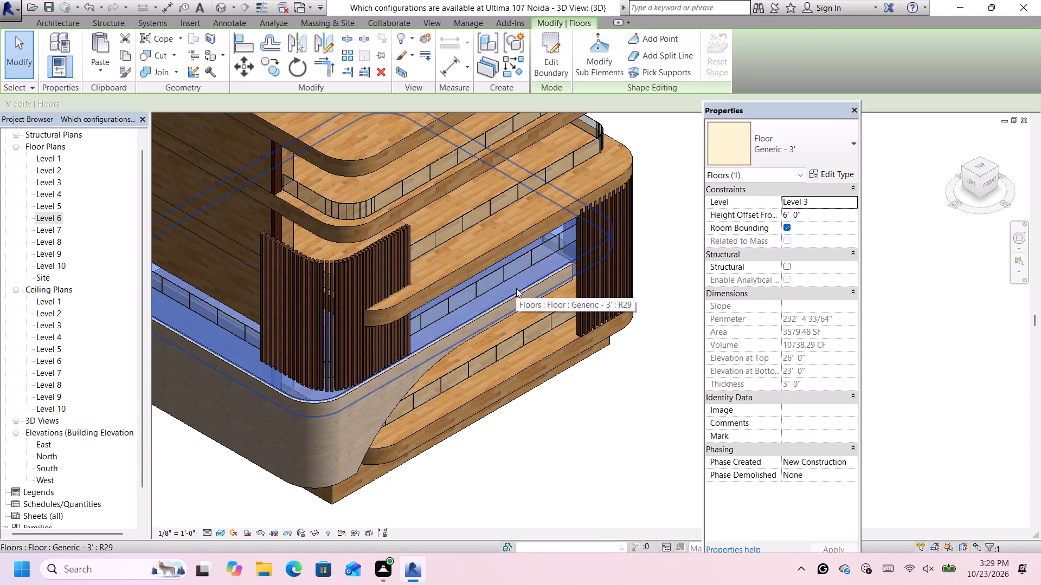
double_click(516, 288)
click(520, 303)
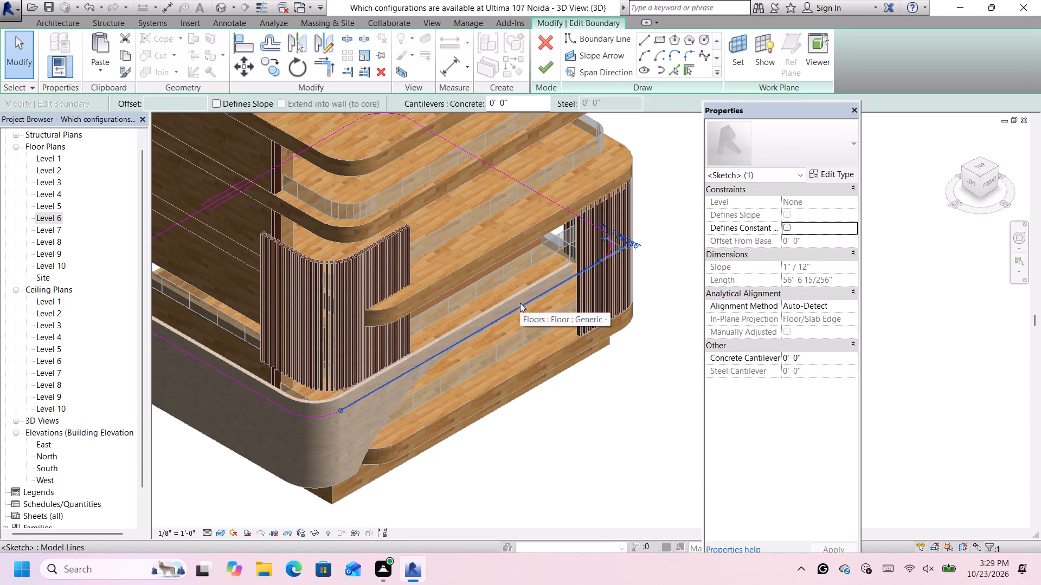
key(Down)
key(Down)
key(Down)
key(Down)
key(Down)
key(Down)
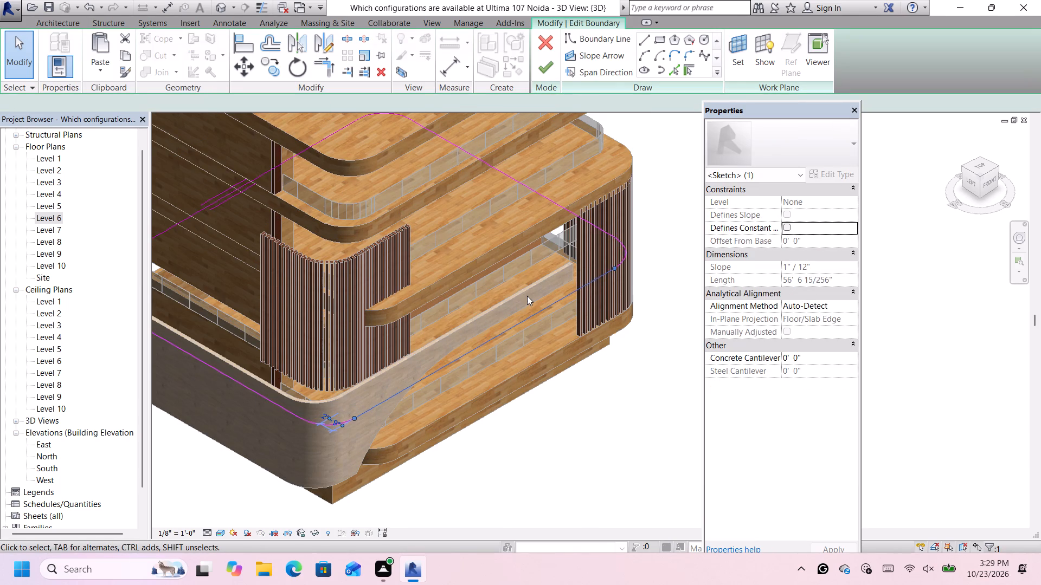
key(Down)
key(Down)
key(Down)
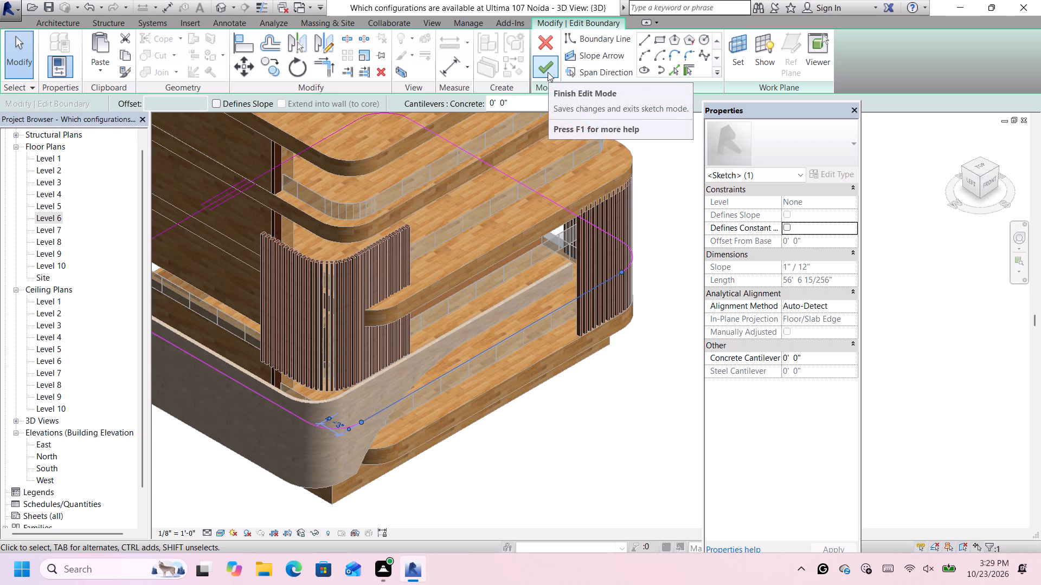
key(Down)
click(548, 72)
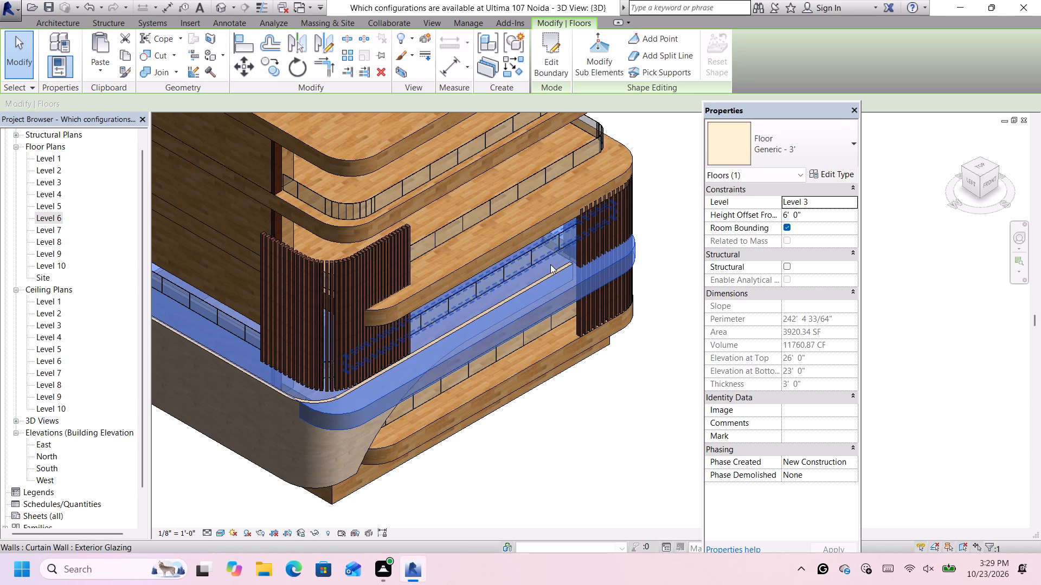
Edit the Level 3 floor boundary, nudging its front edge about 3' back inward toward the arched wall, and finish the sketch.
double_click(551, 309)
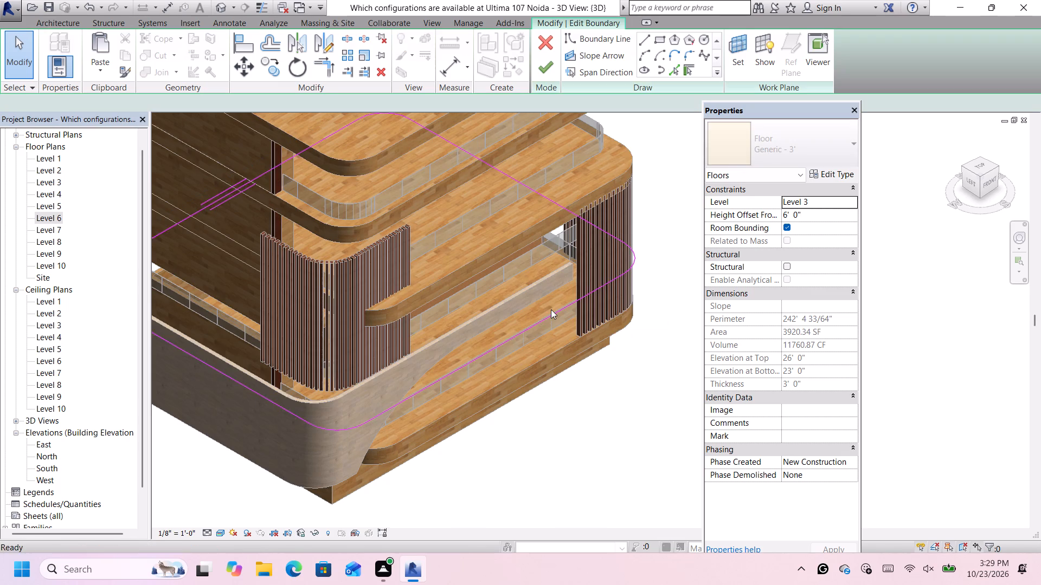
click(553, 309)
key(Up)
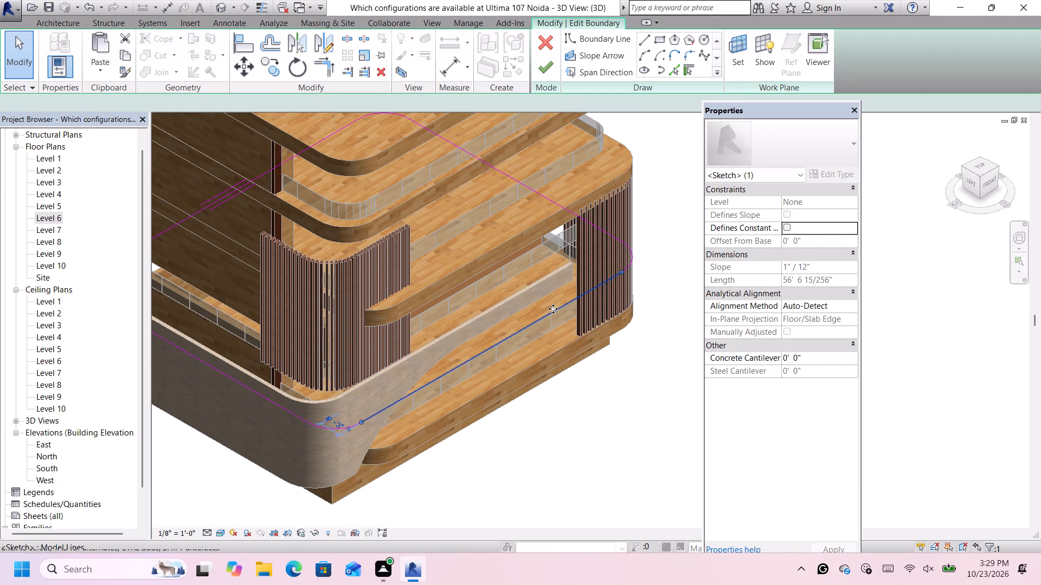
key(Up)
key(Up)
key(Up)
key(Up)
key(Up)
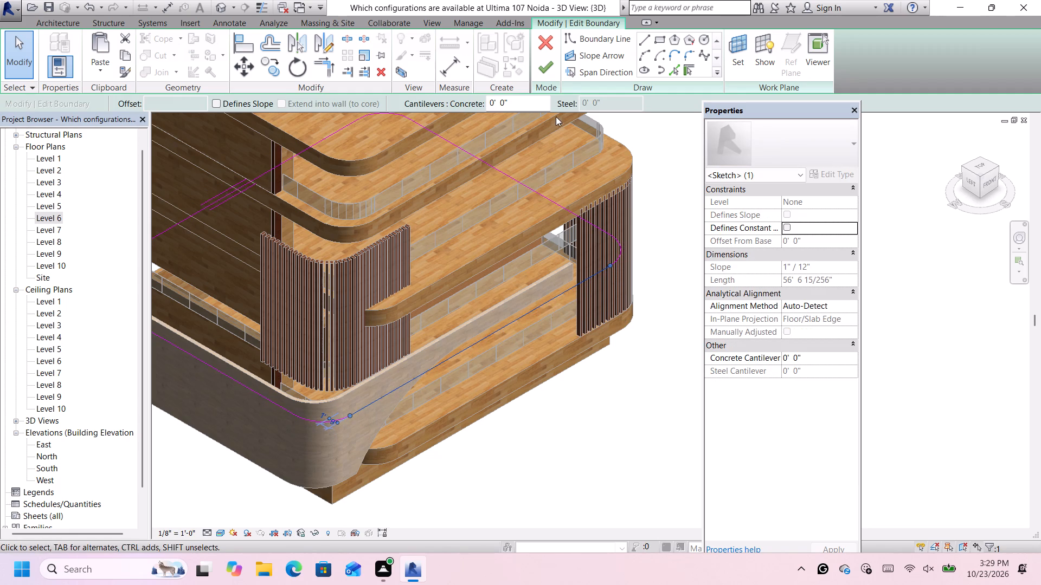
click(543, 67)
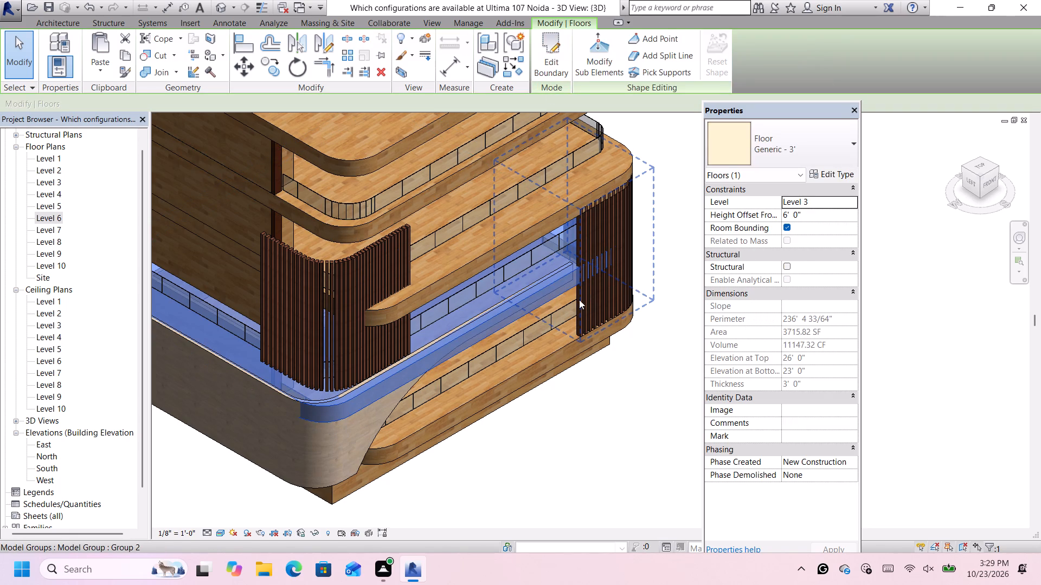
click(588, 383)
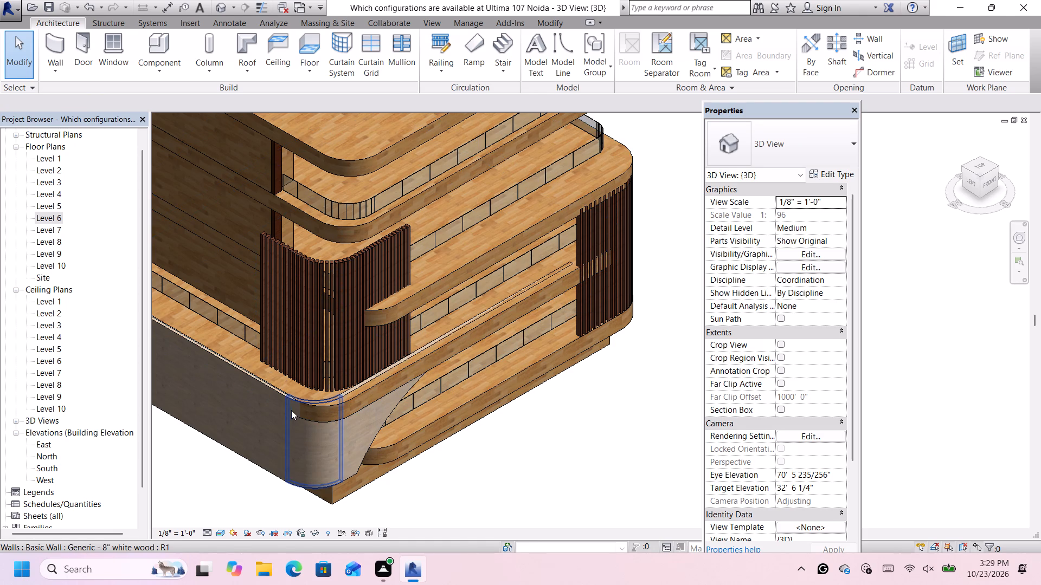
Nudge the front arched wall outward so it stands just in front of the Level 3 slab edge.
click(379, 422)
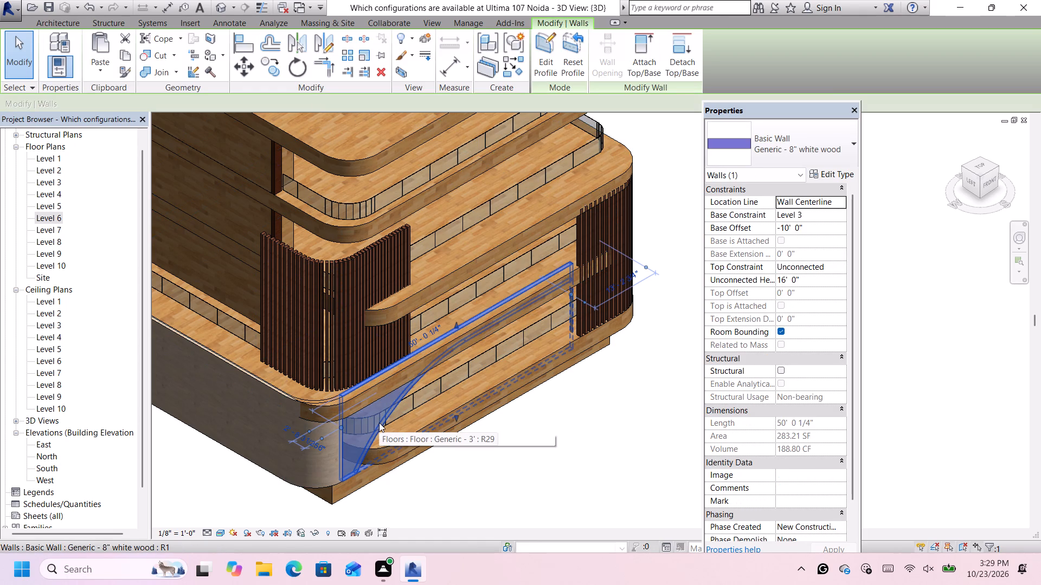
key(Down)
key(Down)
key(Down)
key(Down)
key(Down)
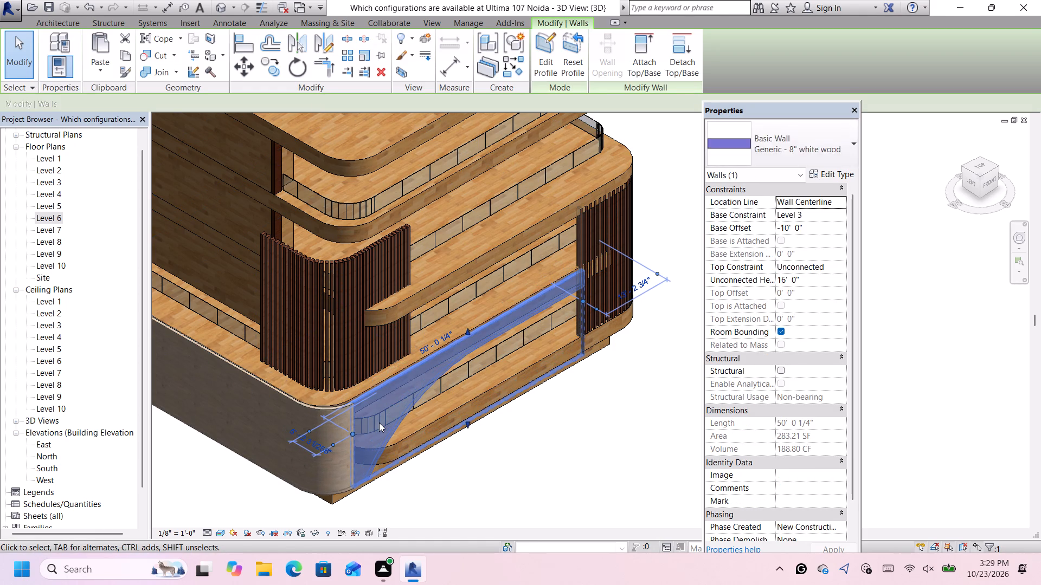
key(Up)
click(566, 467)
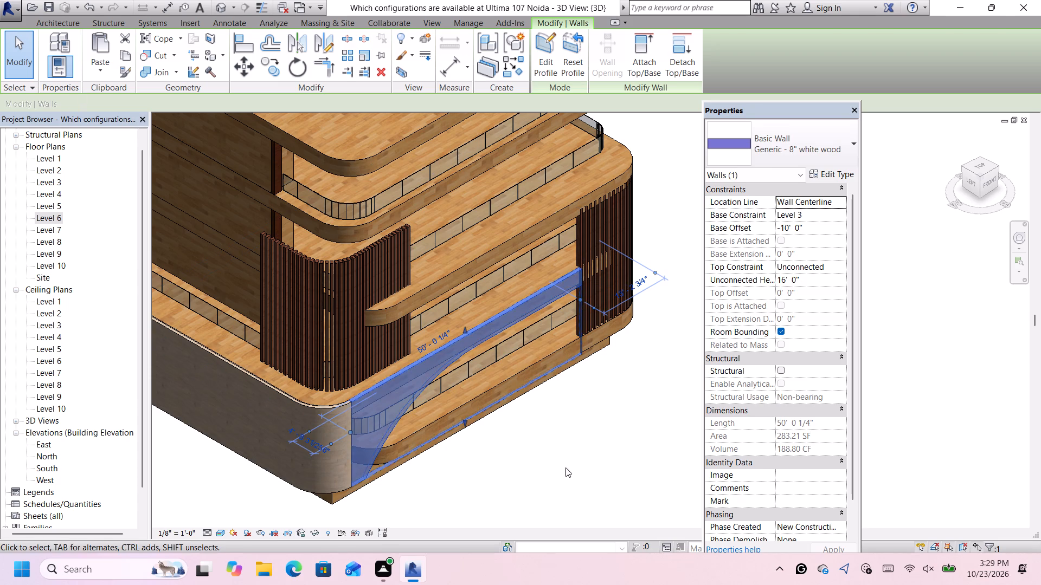
Nudge the tall slat screen group at the arched wall's rounded corner outward toward the front wall face.
click(336, 339)
key(Down)
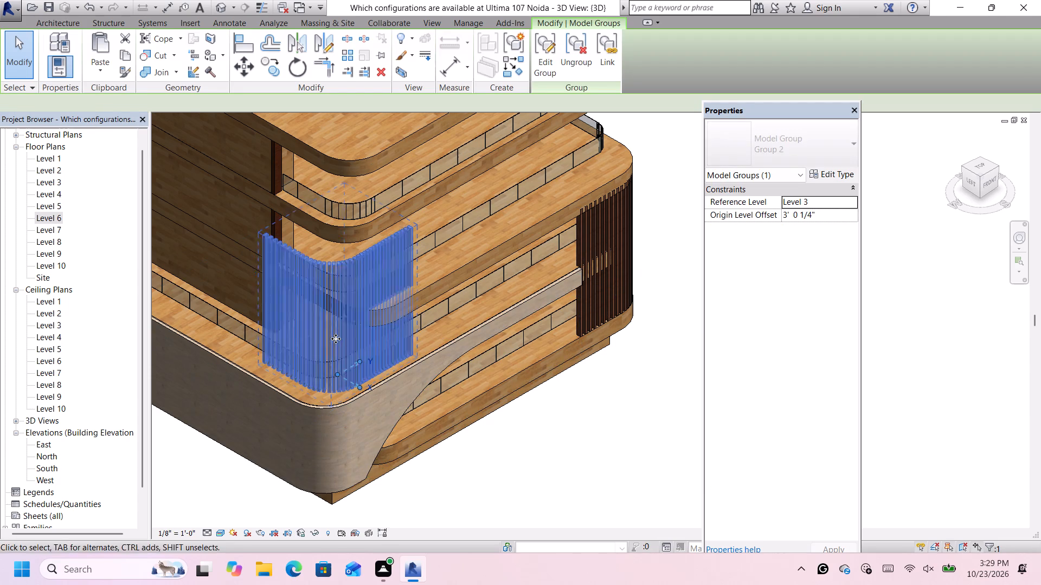
key(Down)
key(Down)
key(Down)
key(Down)
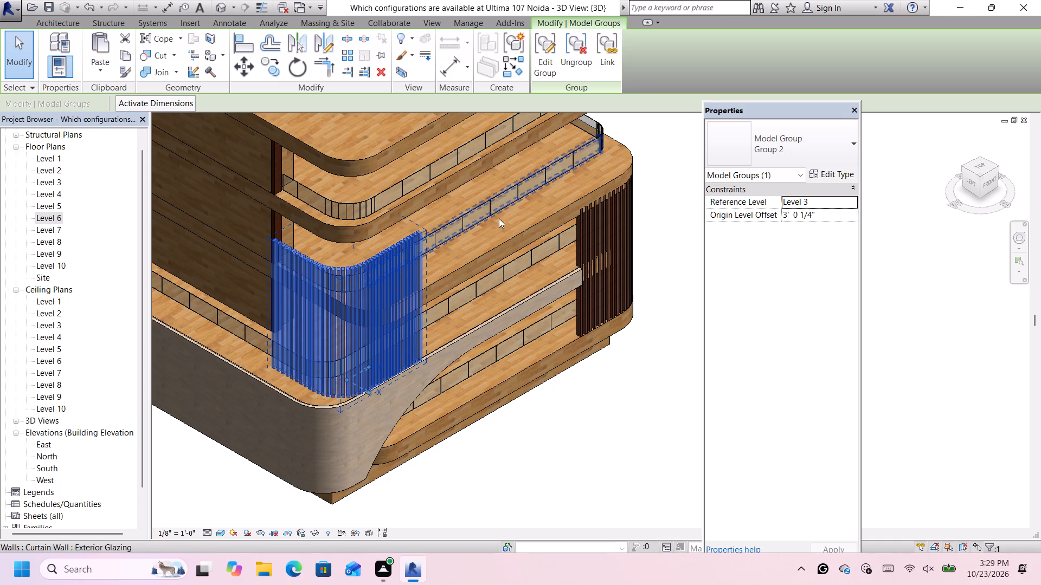
click(552, 430)
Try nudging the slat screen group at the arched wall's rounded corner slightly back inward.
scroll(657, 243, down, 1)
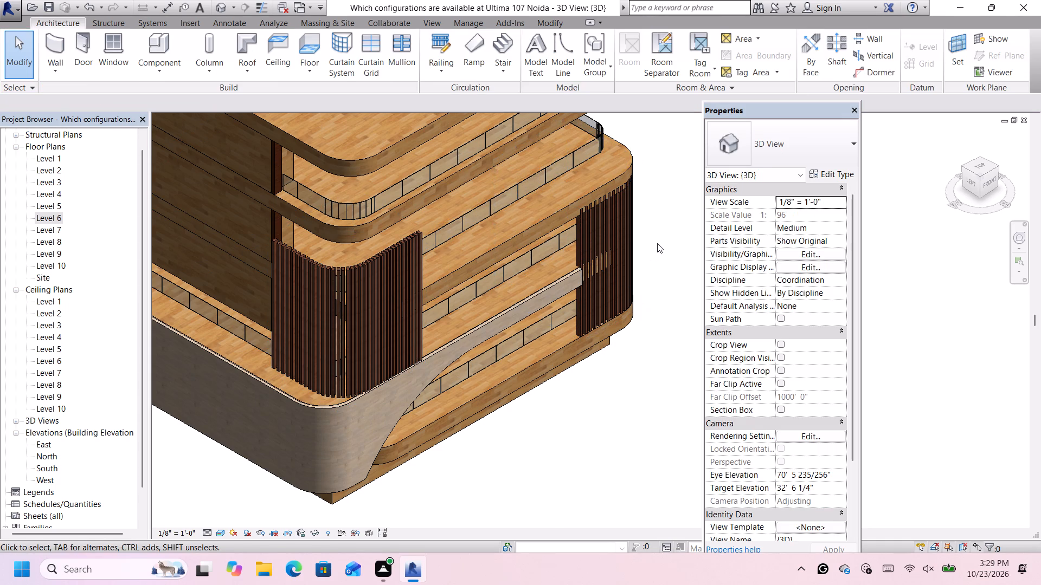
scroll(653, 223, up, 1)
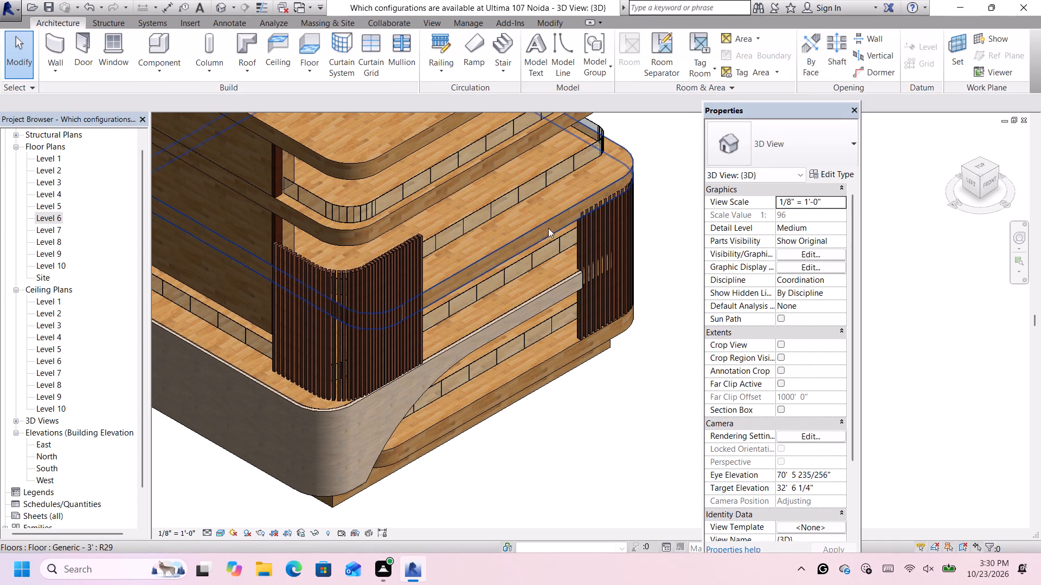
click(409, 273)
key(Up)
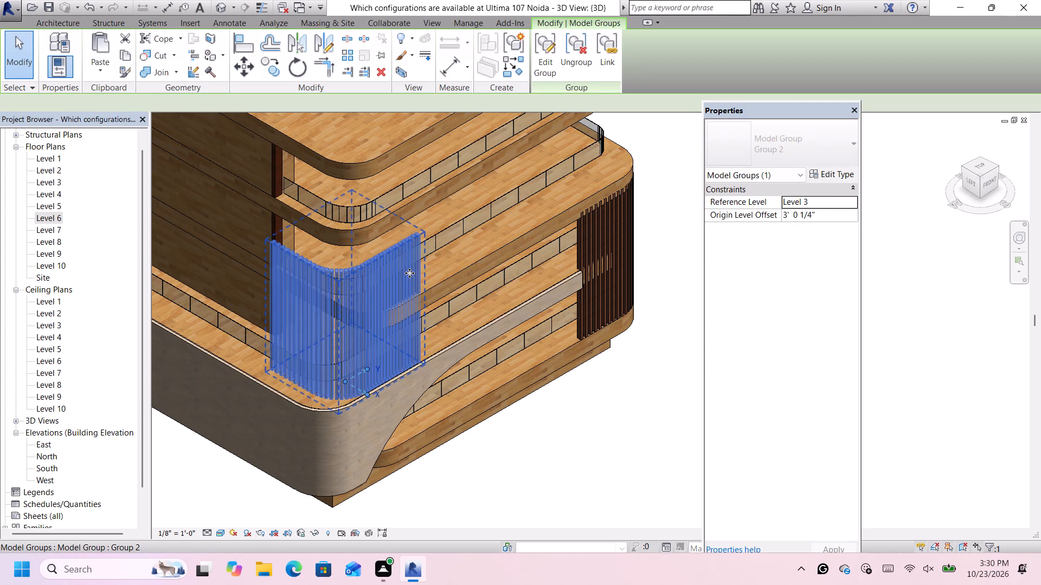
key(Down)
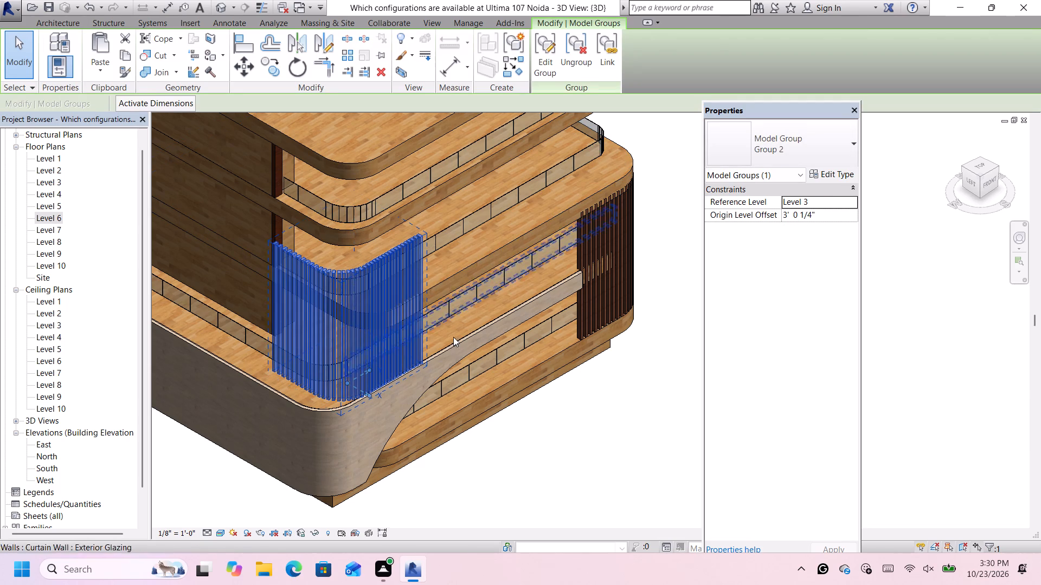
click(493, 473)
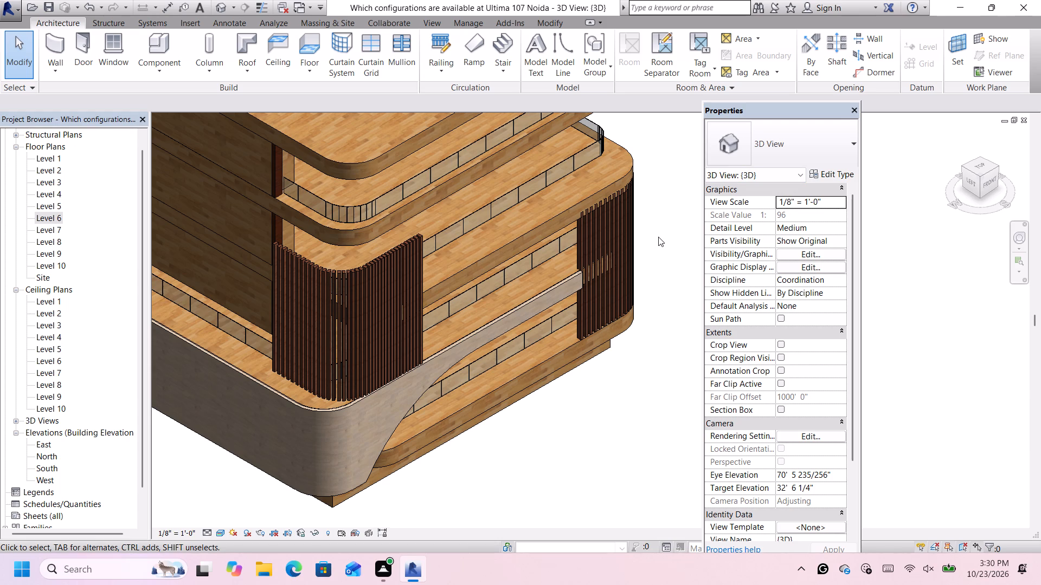
Examine how the arched wall, slab edges and slat screens line up in the 3D view and the South elevation.
scroll(659, 235, down, 2)
scroll(630, 271, up, 2)
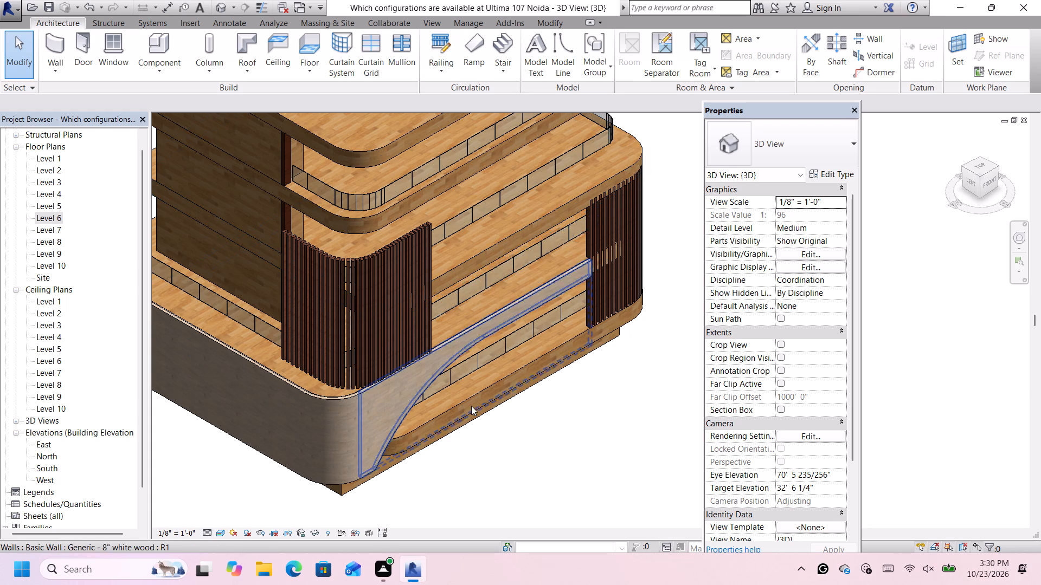
scroll(471, 406, down, 3)
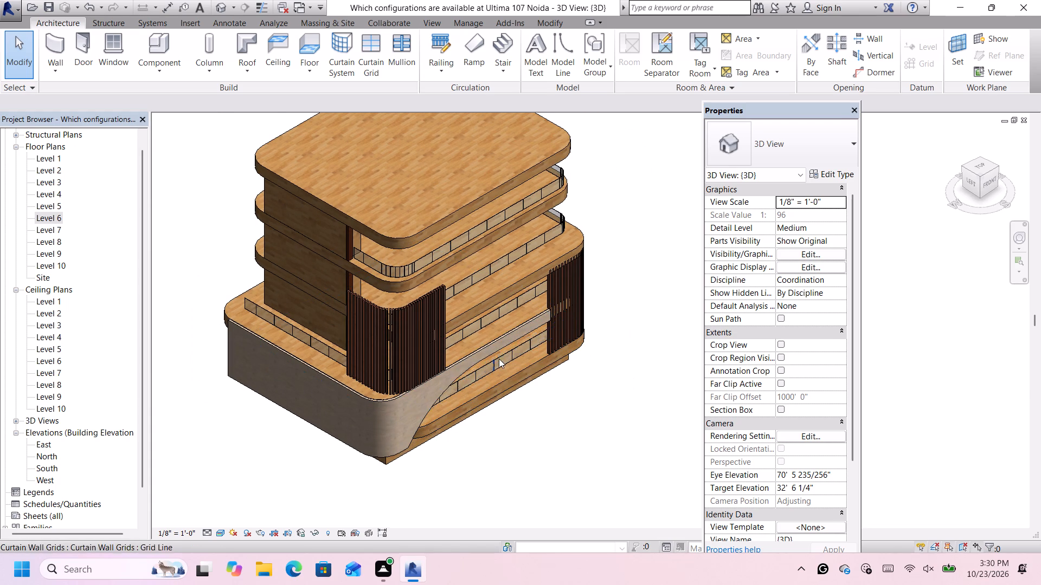
scroll(484, 320, up, 1)
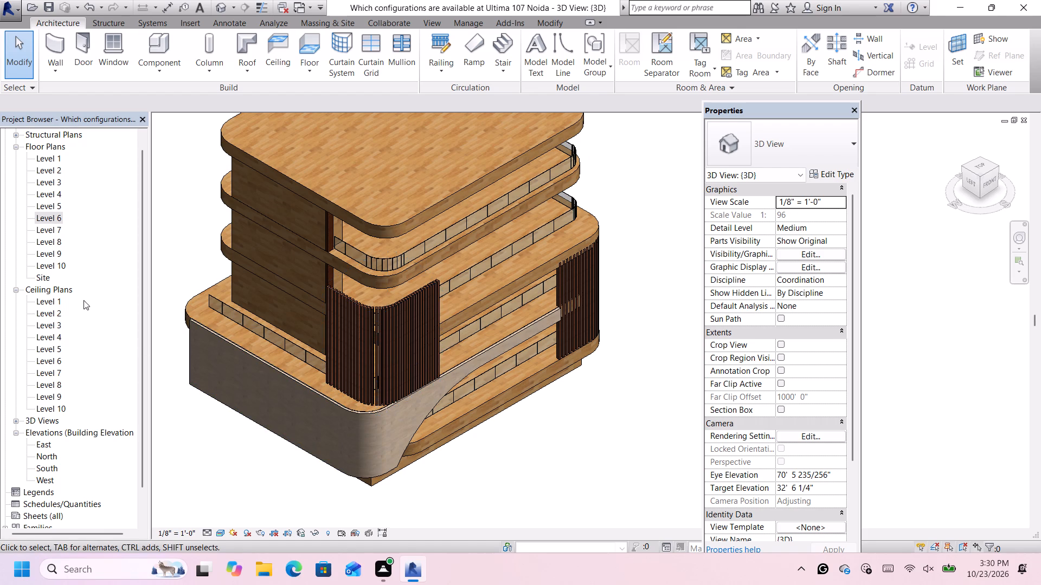
double_click(48, 465)
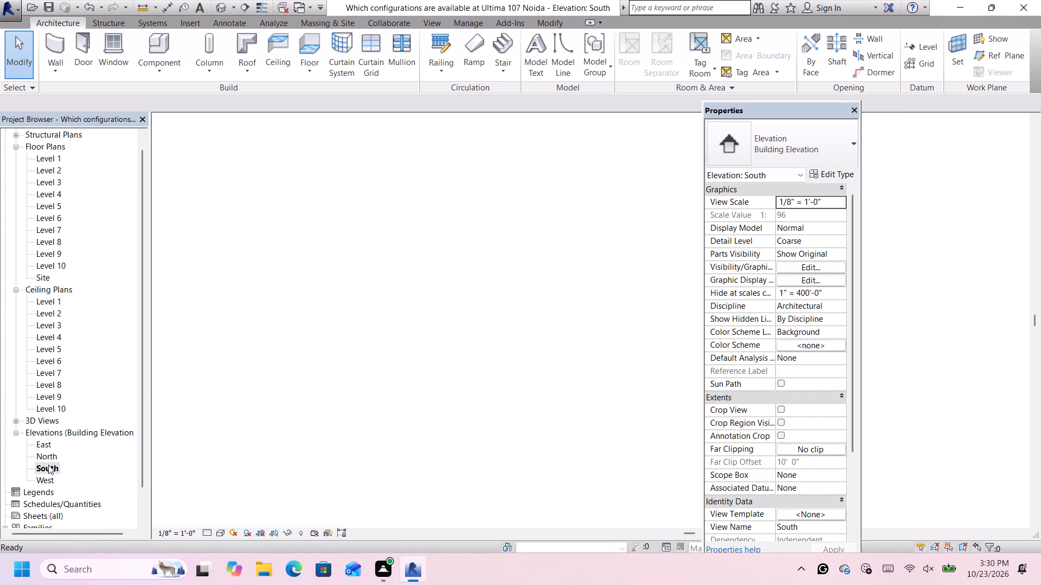
scroll(240, 407, down, 5)
scroll(254, 344, up, 4)
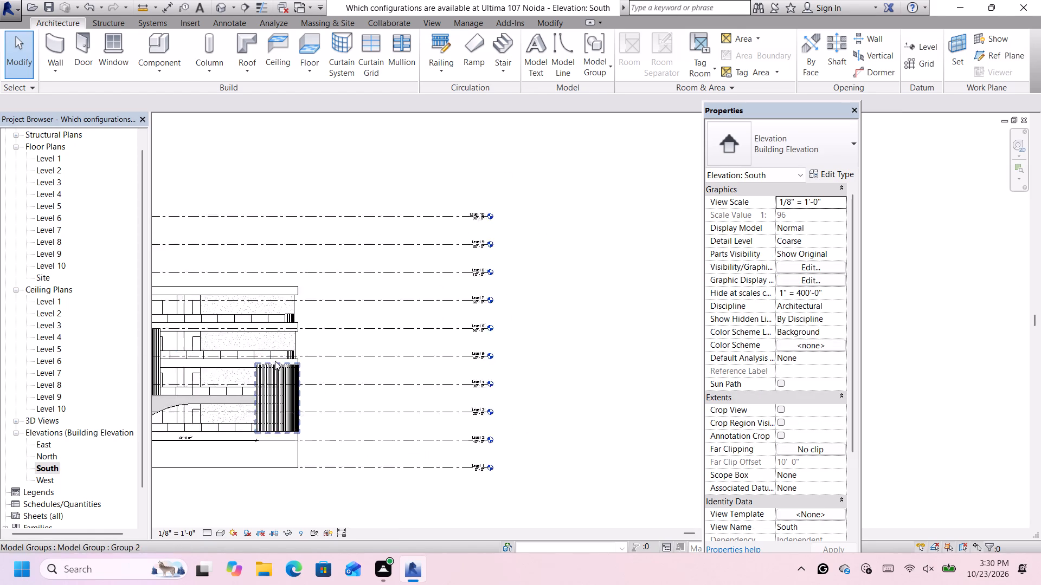
scroll(275, 361, up, 2)
scroll(365, 362, down, 5)
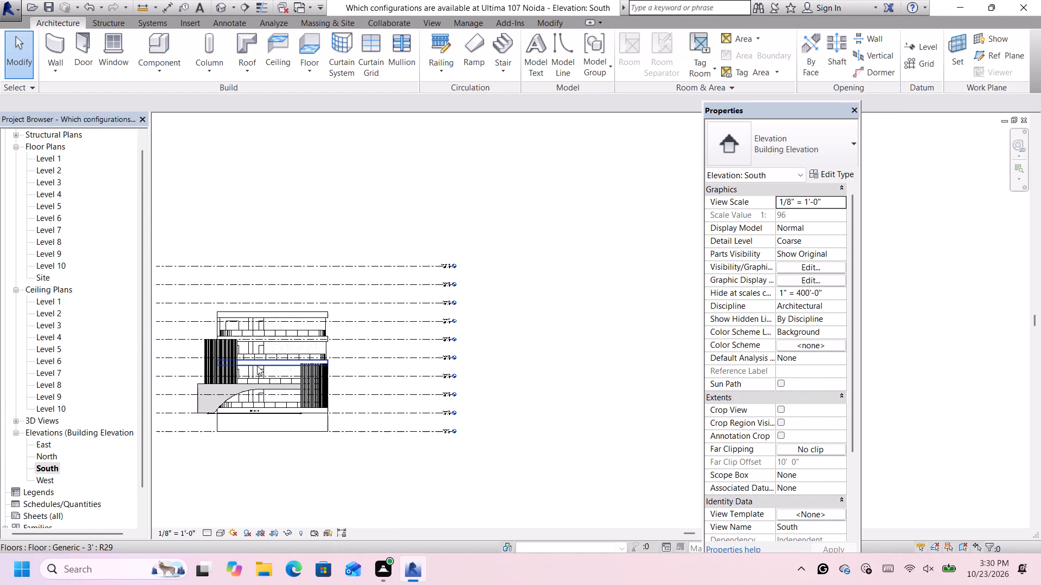
scroll(253, 367, up, 4)
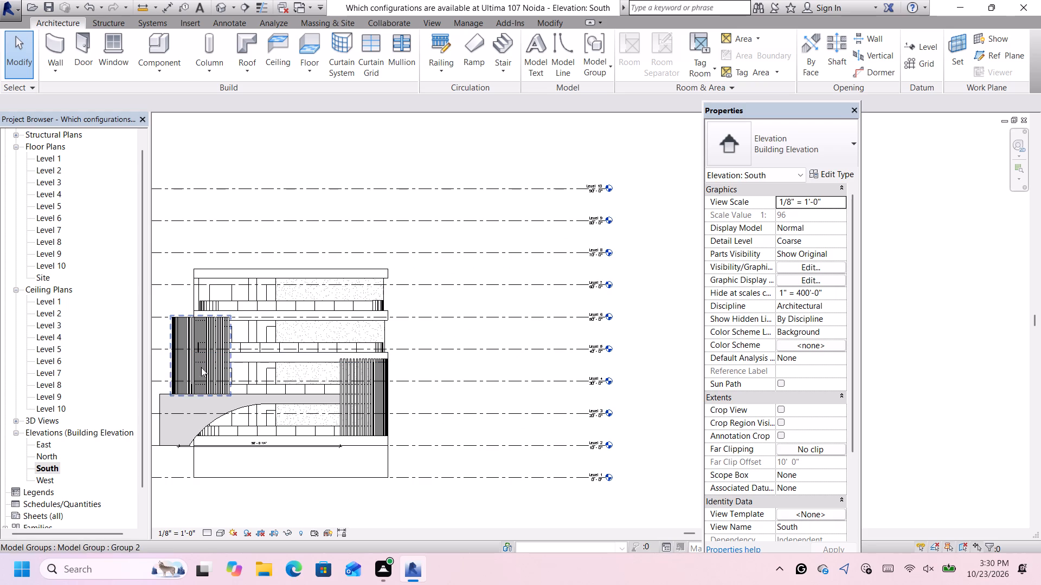
Compare the Level 5 and Level 6 floor plans around the slat screen that projects beyond the building's front corner.
double_click(46, 207)
scroll(185, 305, down, 2)
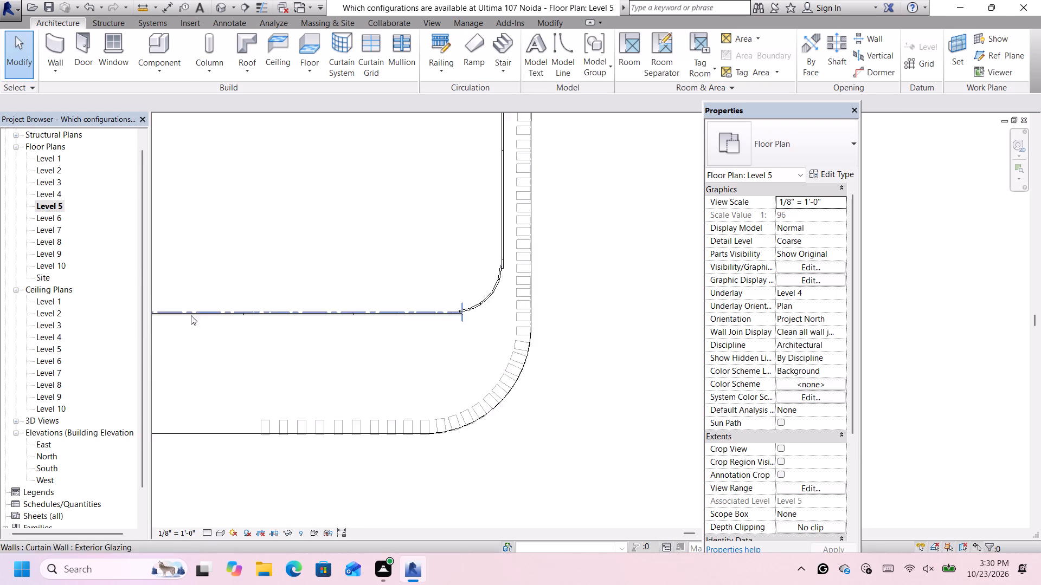
scroll(191, 315, down, 4)
scroll(289, 351, down, 13)
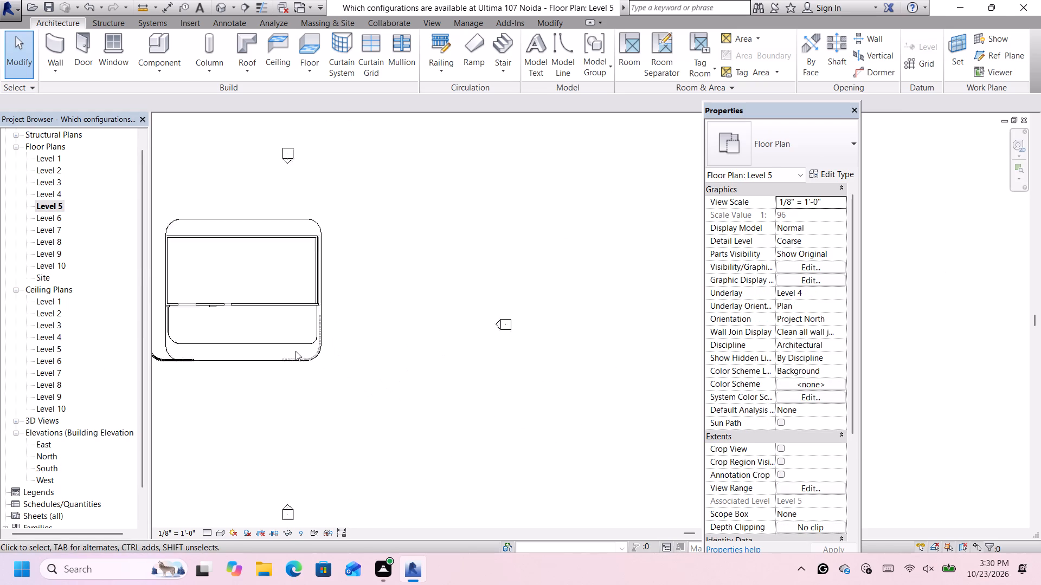
scroll(295, 351, down, 3)
scroll(185, 350, up, 6)
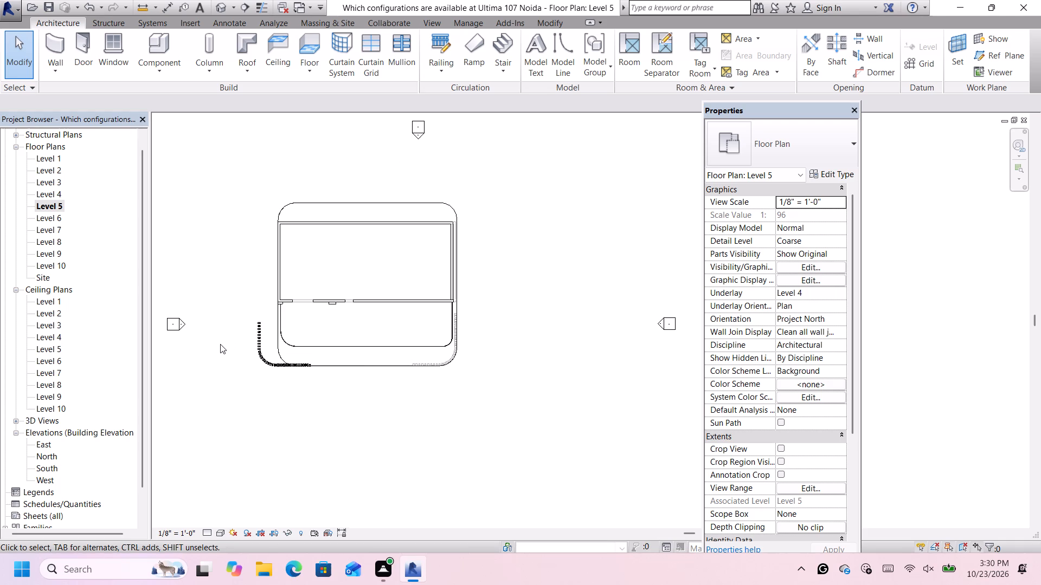
scroll(327, 360, up, 2)
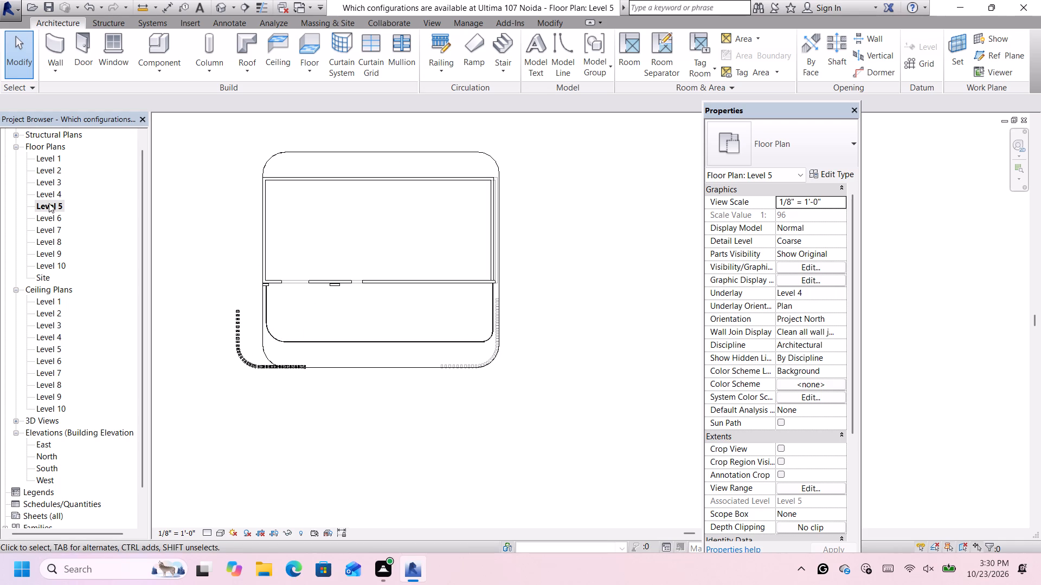
double_click(50, 218)
scroll(258, 349, down, 2)
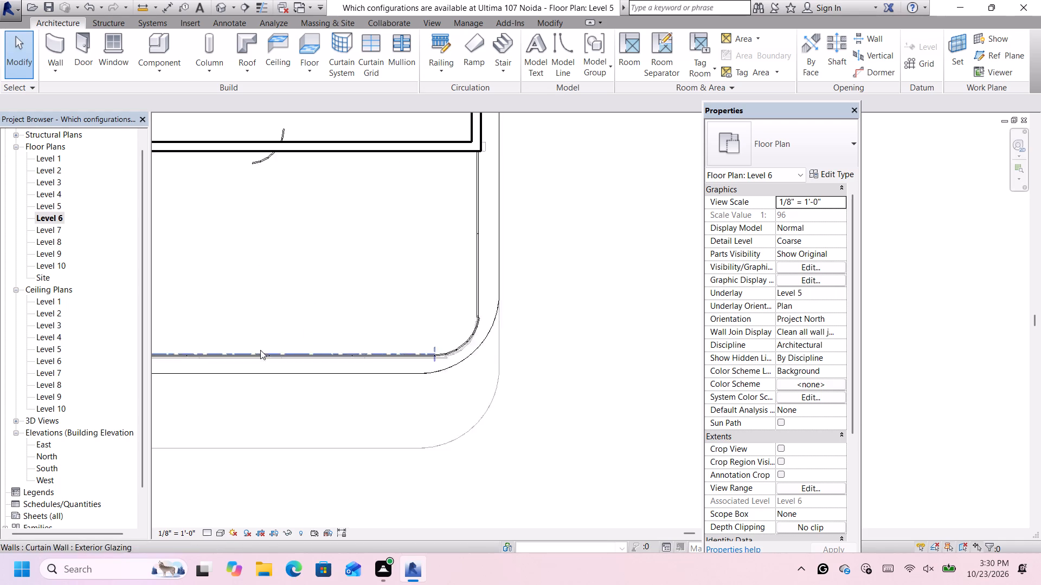
scroll(260, 350, down, 16)
scroll(245, 383, up, 6)
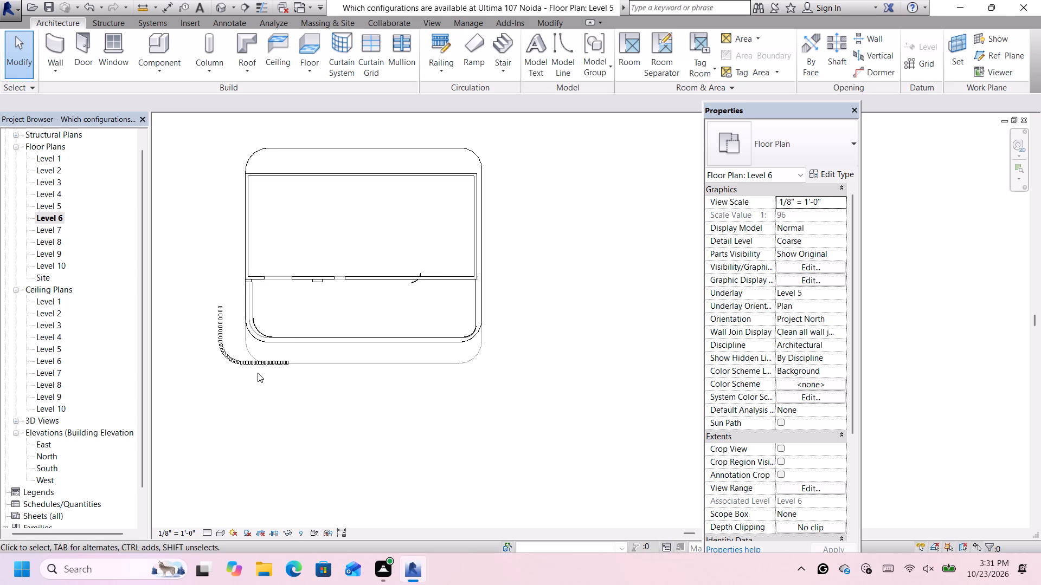
scroll(266, 368, up, 2)
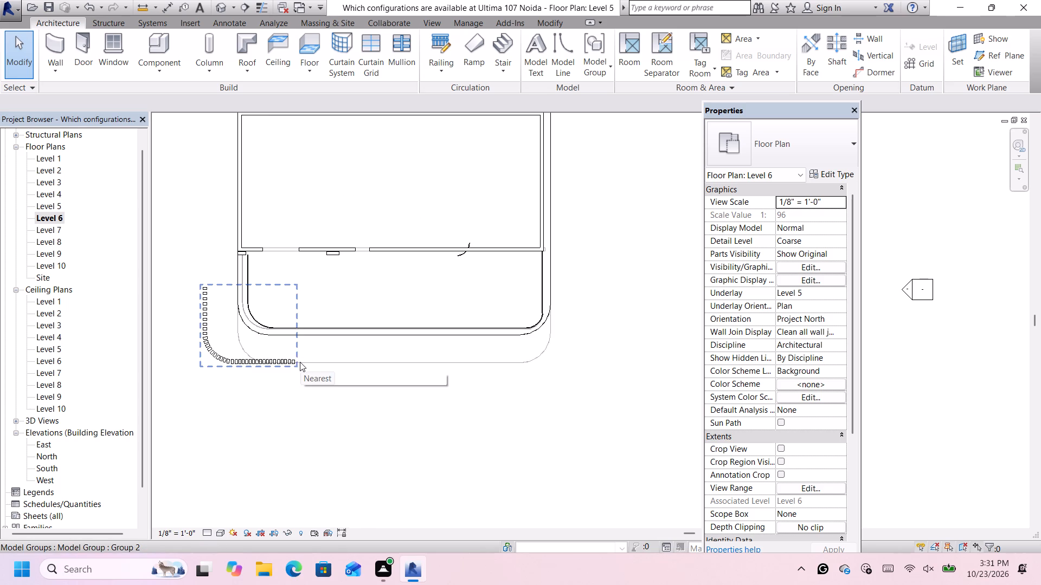
On the Level 5 plan, draw a 44' straight Generic - 8" white wood wall along the front slab edge, from the slat screen's end to the opposite rounded corner.
double_click(60, 205)
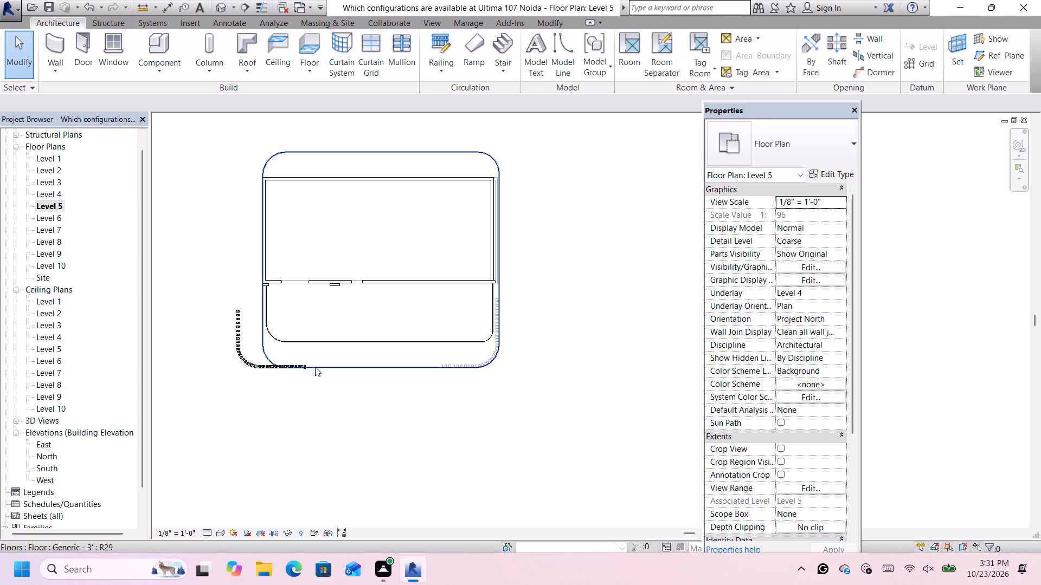
scroll(314, 367, up, 1)
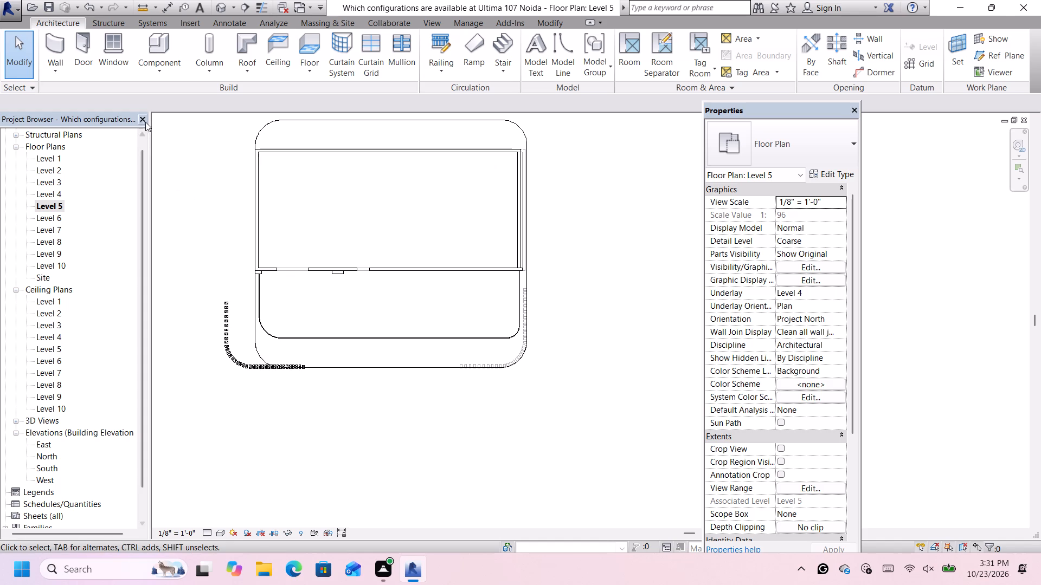
click(50, 47)
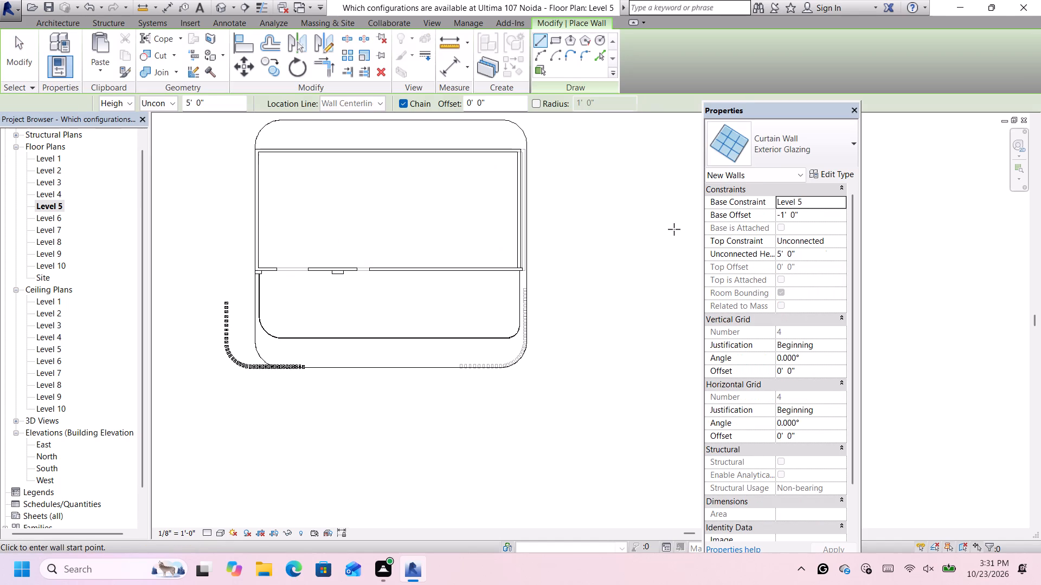
click(768, 154)
scroll(767, 277, up, 9)
click(782, 245)
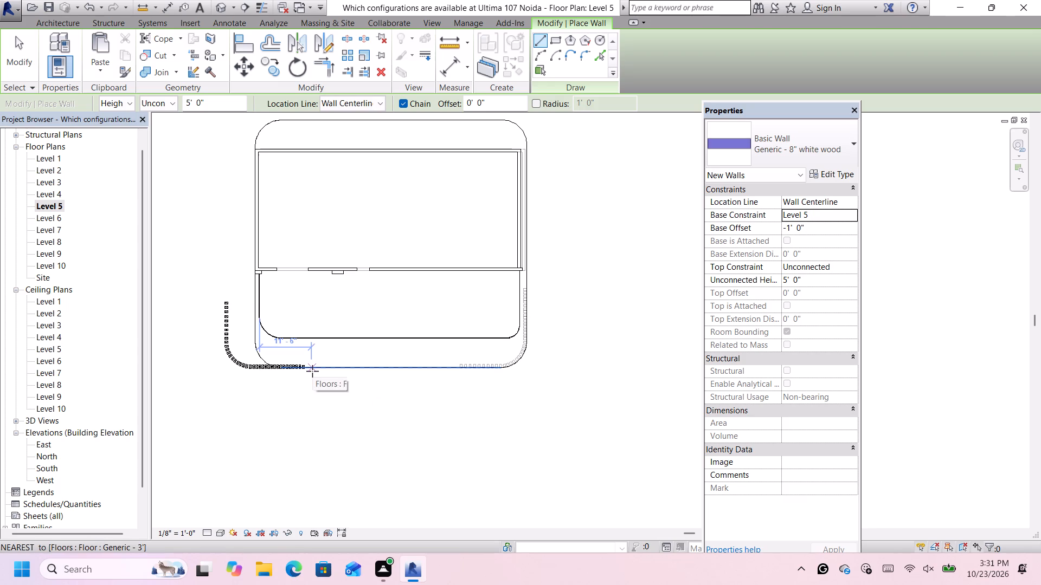
scroll(312, 372, up, 1)
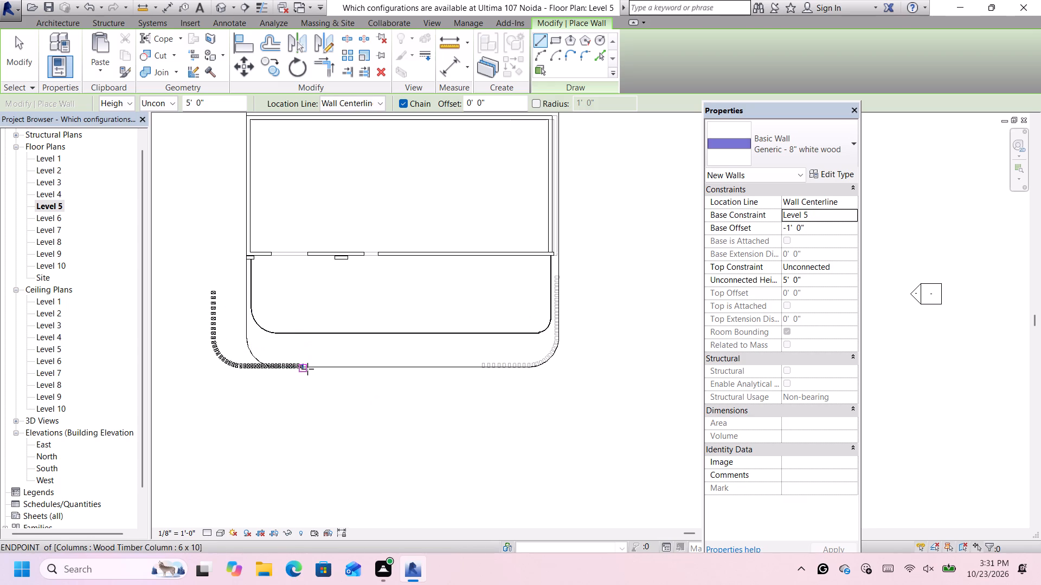
scroll(306, 369, up, 1)
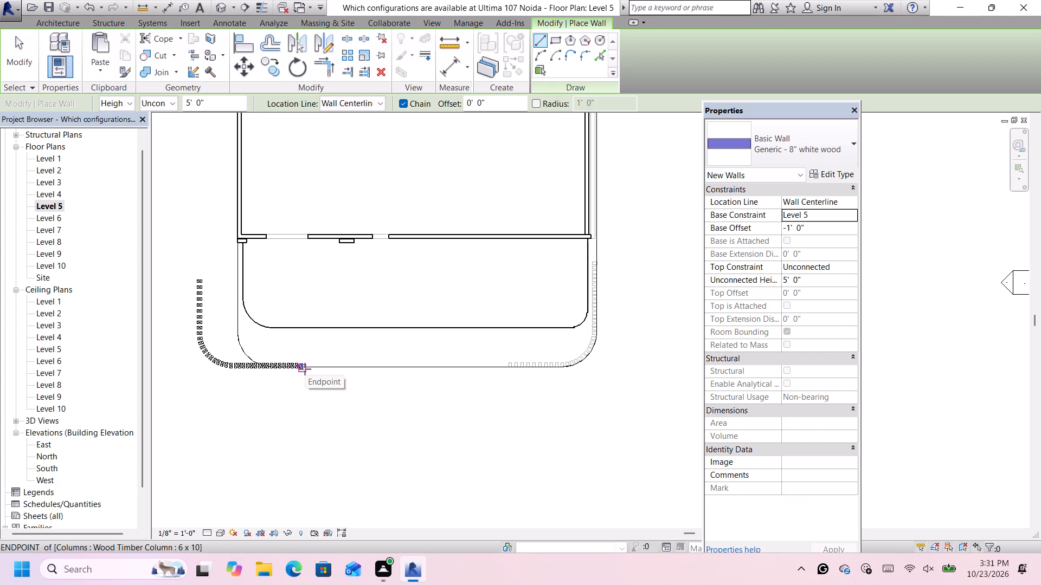
click(305, 369)
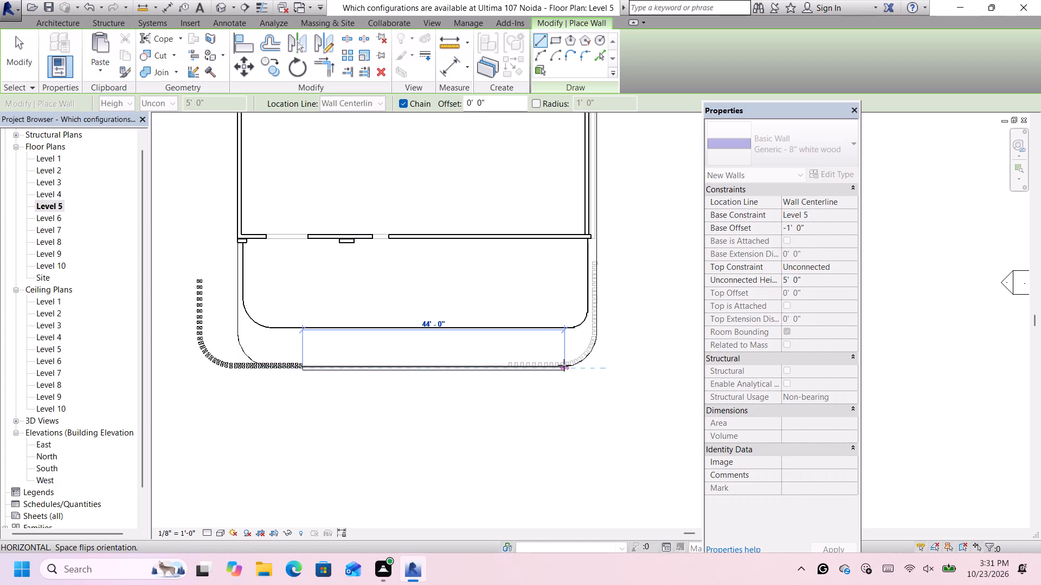
scroll(564, 366, up, 9)
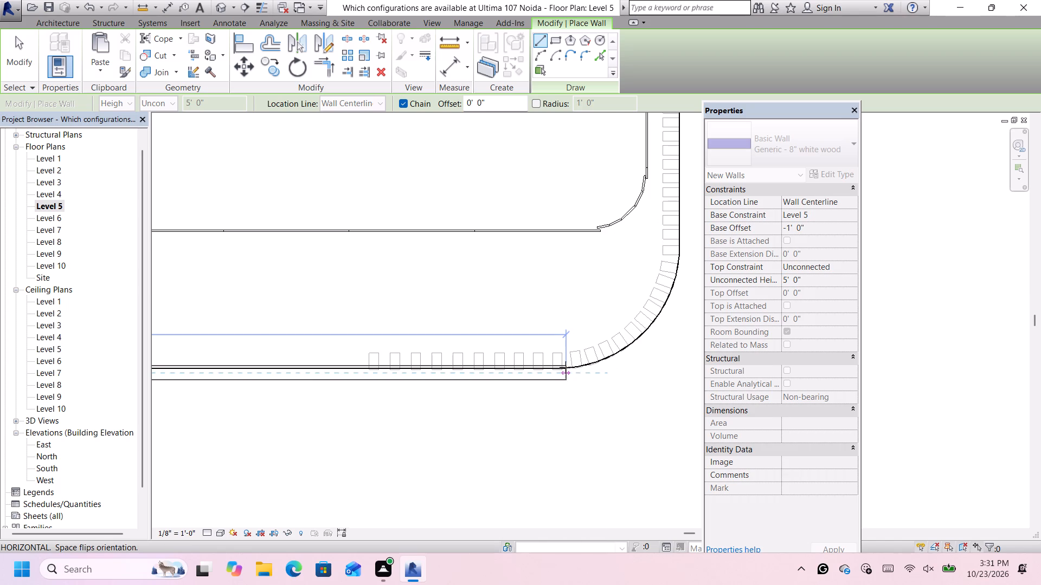
click(564, 367)
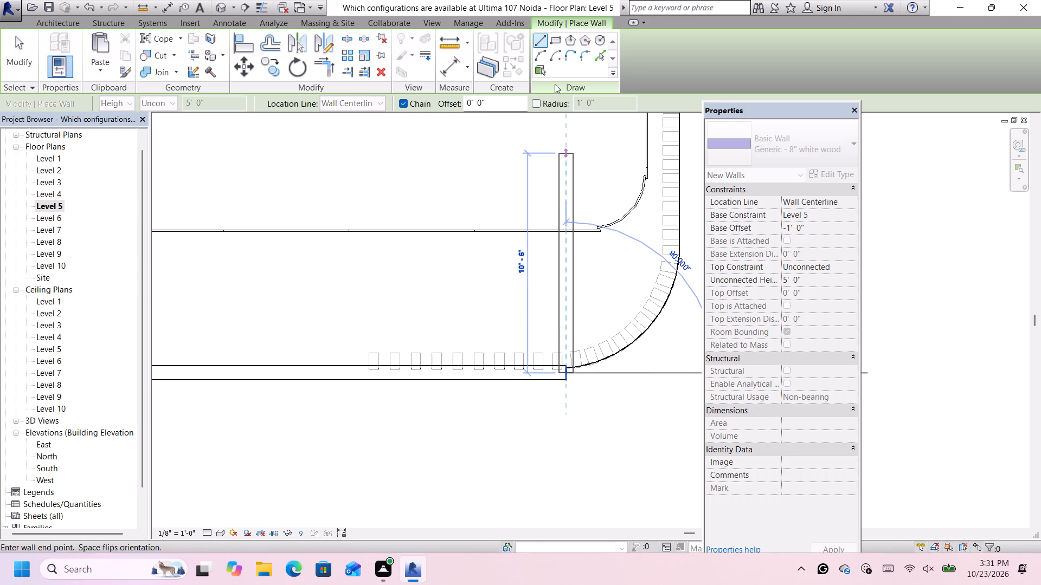
Continue the white wood wall with an arc segment that follows the slab's rounded front corner.
click(539, 51)
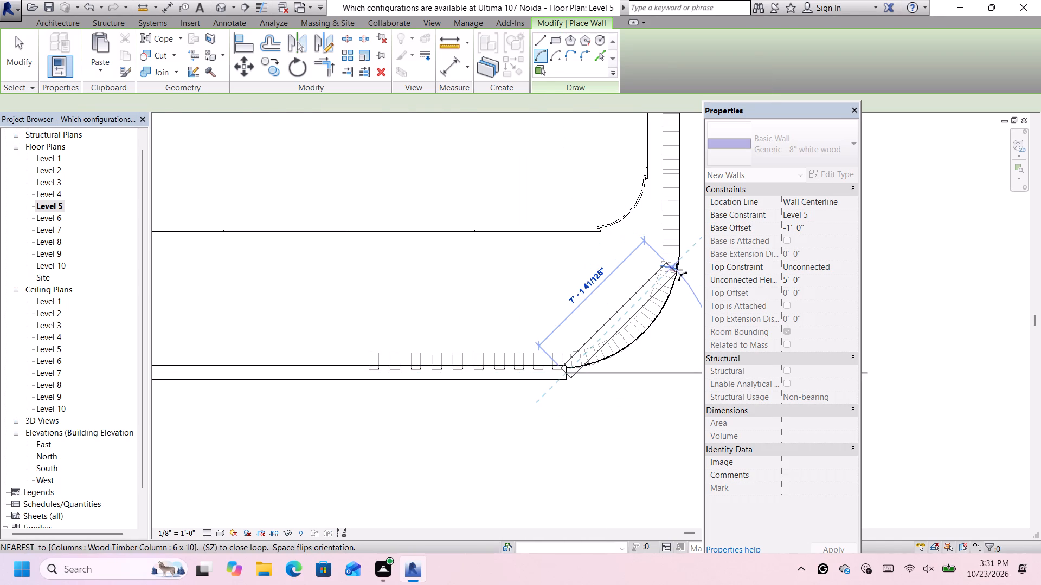
scroll(678, 263, up, 3)
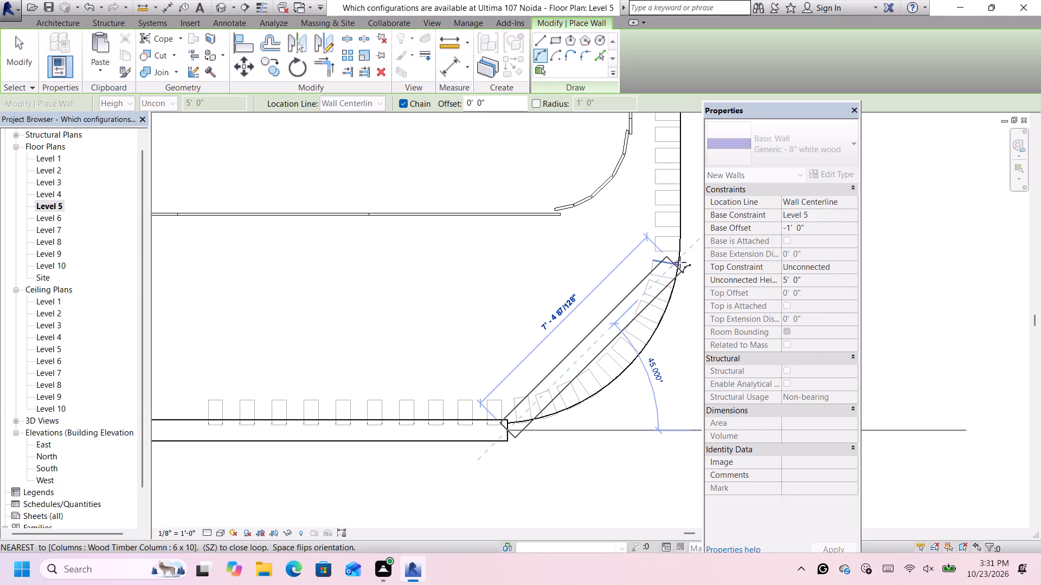
click(681, 239)
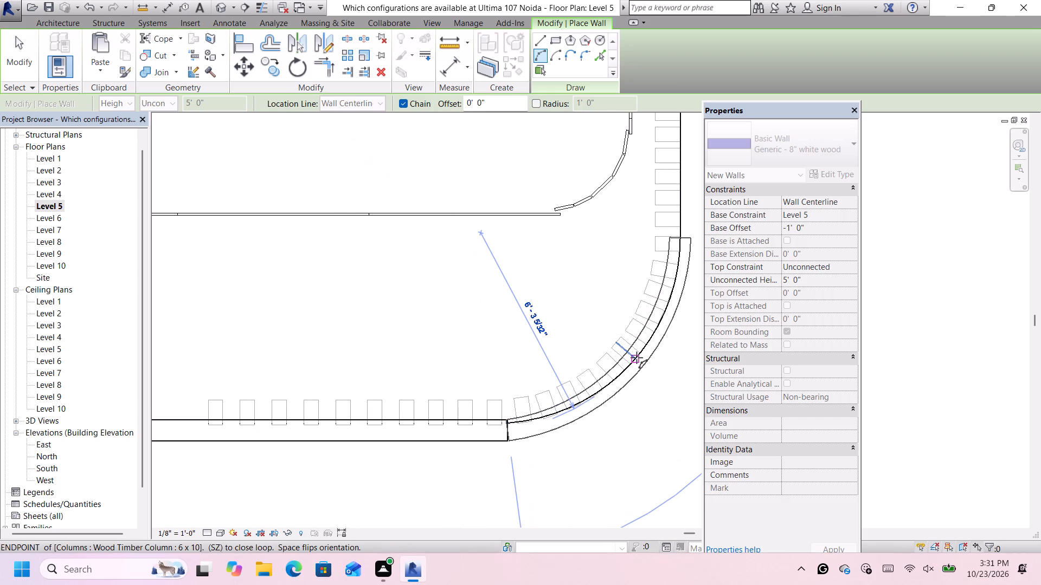
click(637, 357)
Continue the white wood wall straight for 16' along the slab's side edge to the cross wall, and finish the wall run.
scroll(656, 253, down, 1)
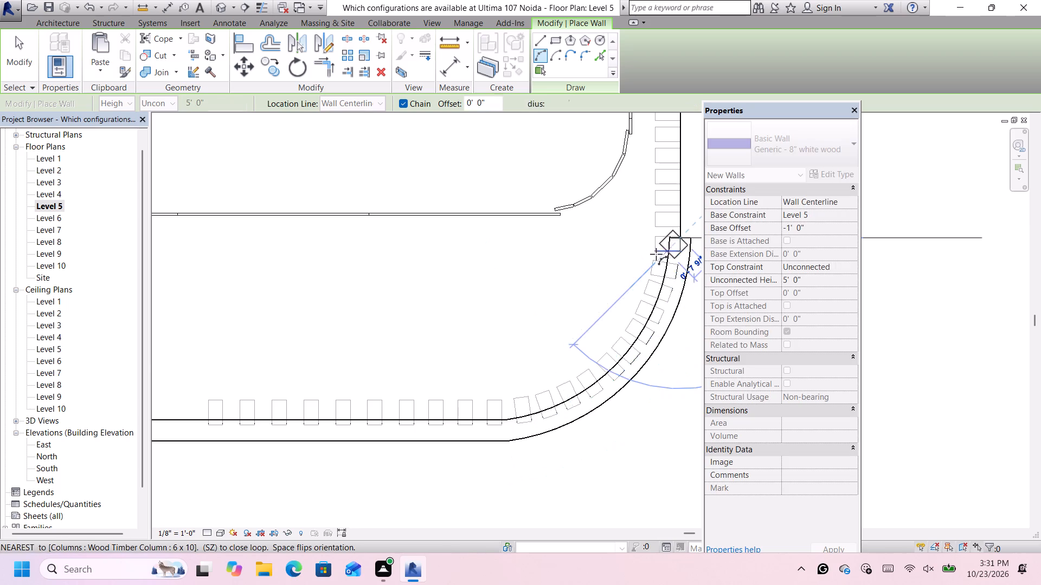
scroll(656, 254, down, 14)
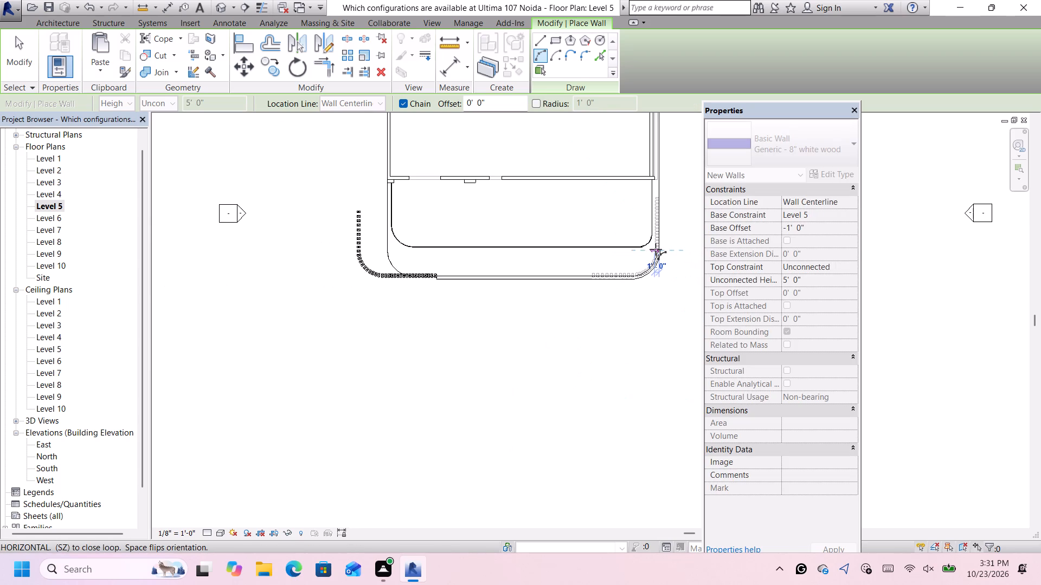
click(543, 41)
scroll(659, 187, up, 9)
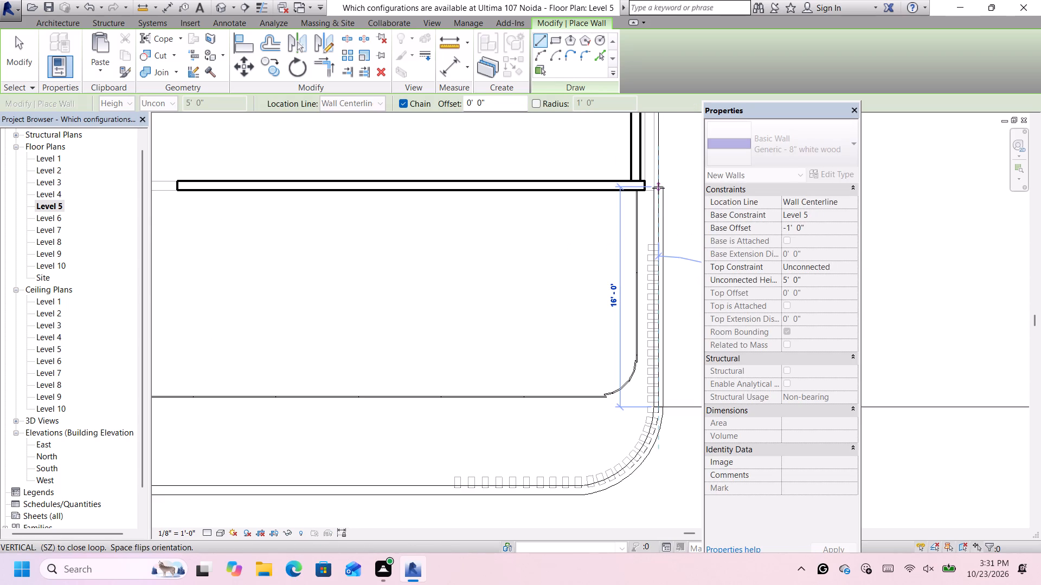
scroll(658, 188, up, 1)
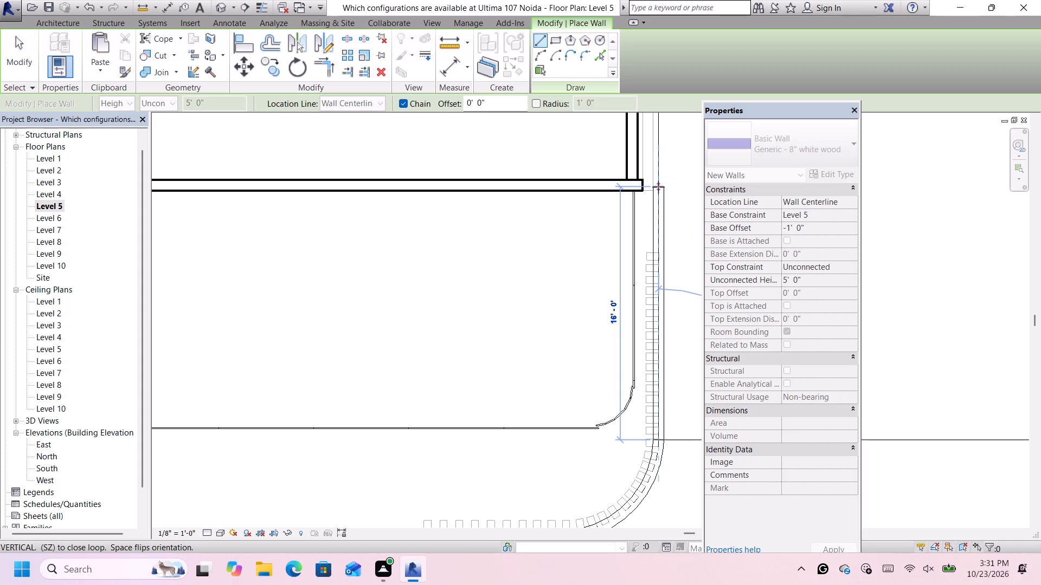
click(658, 187)
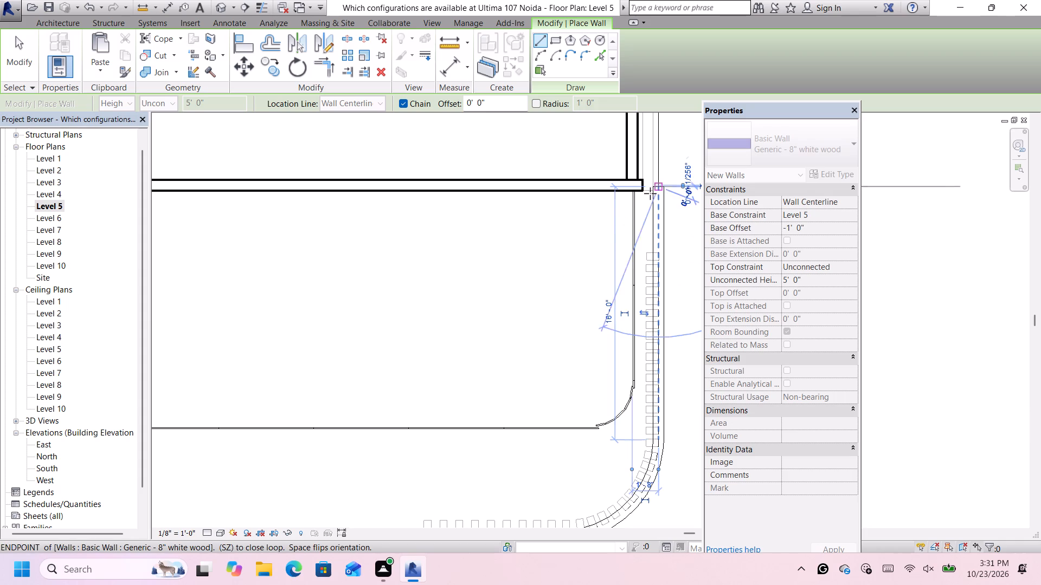
key(Escape)
scroll(642, 201, down, 6)
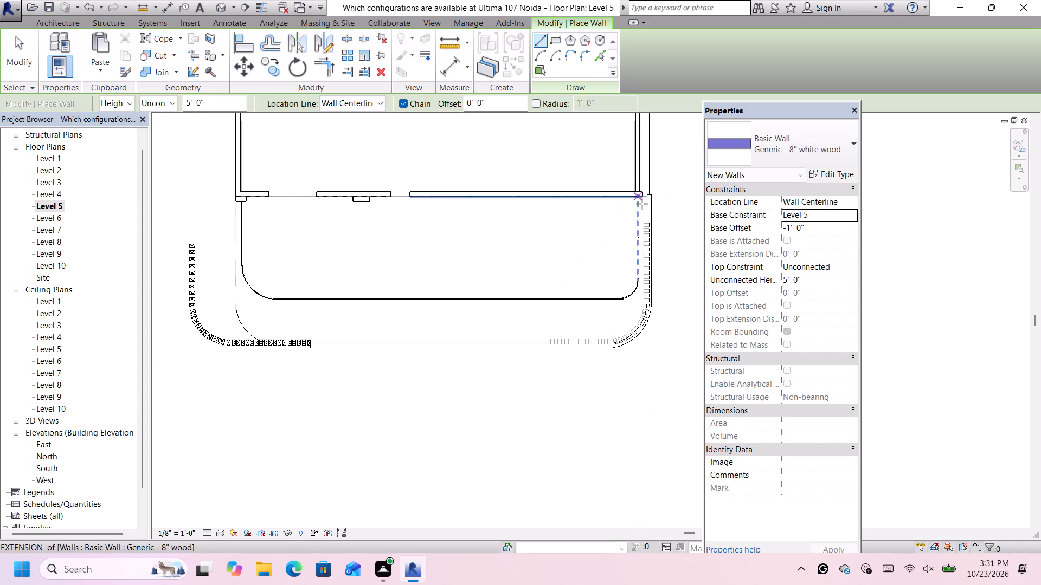
scroll(636, 425, up, 1)
key(Escape)
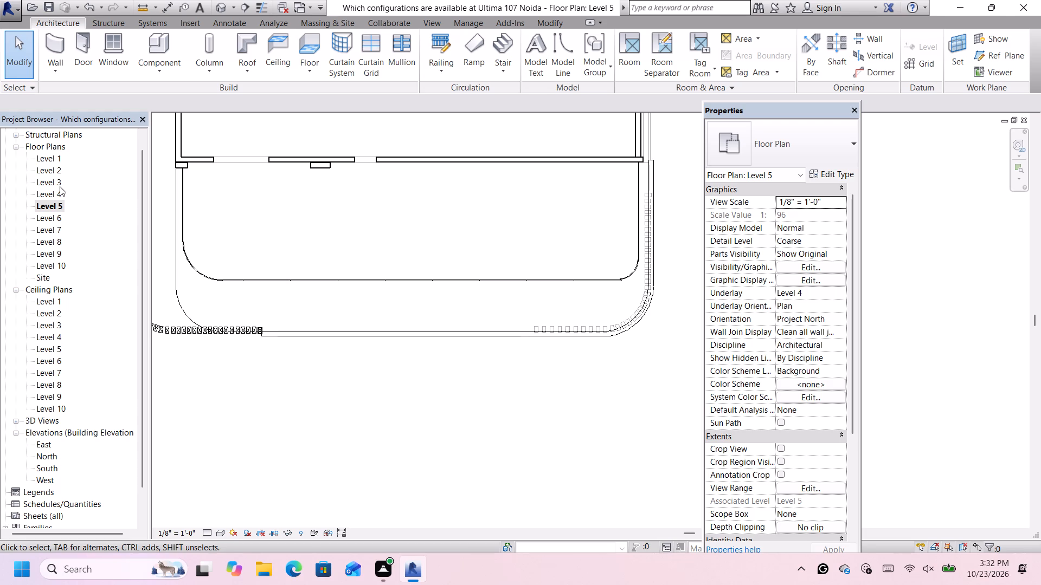
In the South elevation, lower the top of the 44' white wood front wall so its height is 3'.
double_click(52, 467)
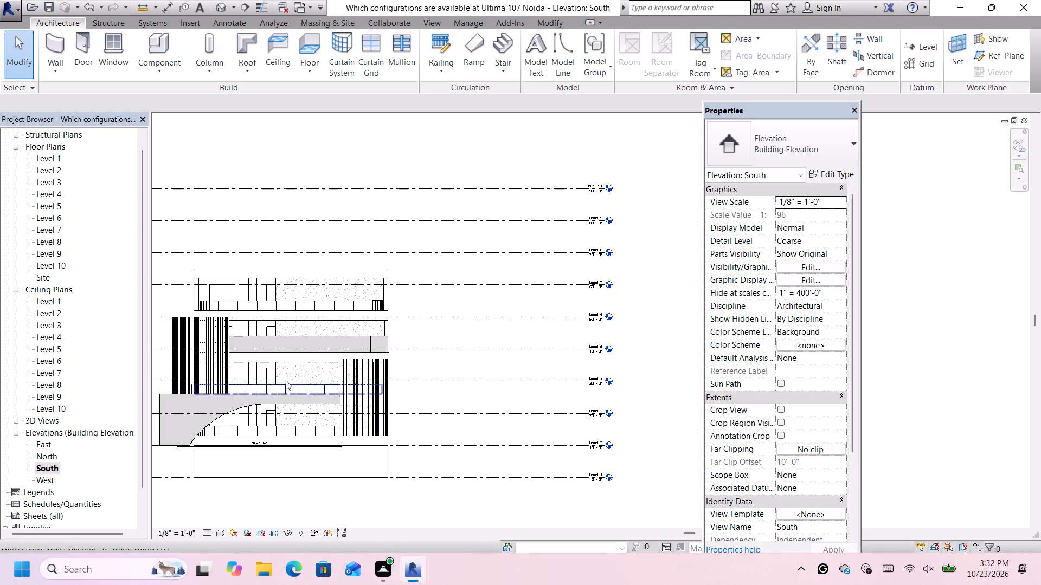
scroll(348, 362, down, 1)
scroll(322, 359, up, 2)
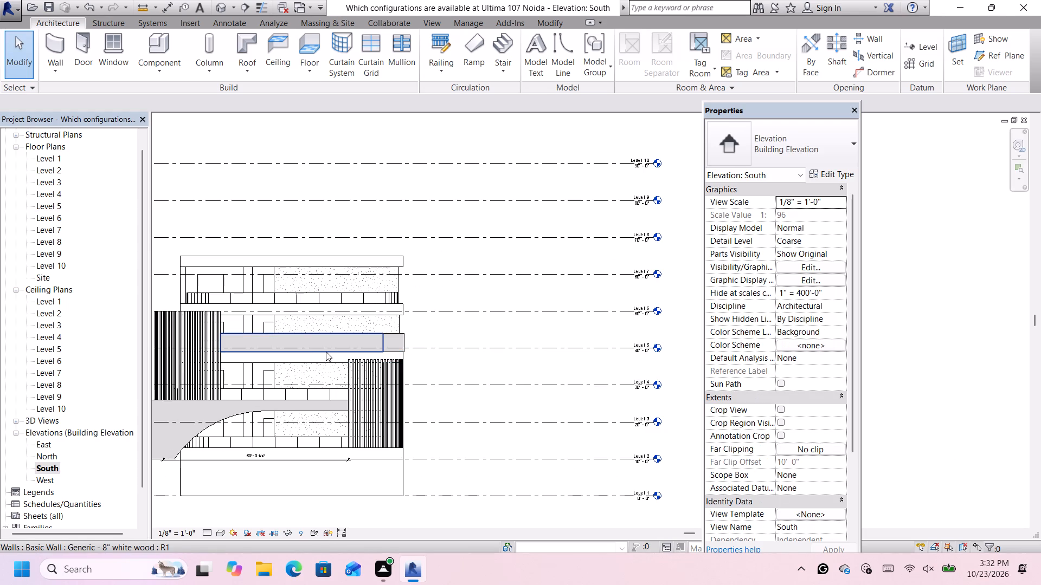
click(326, 352)
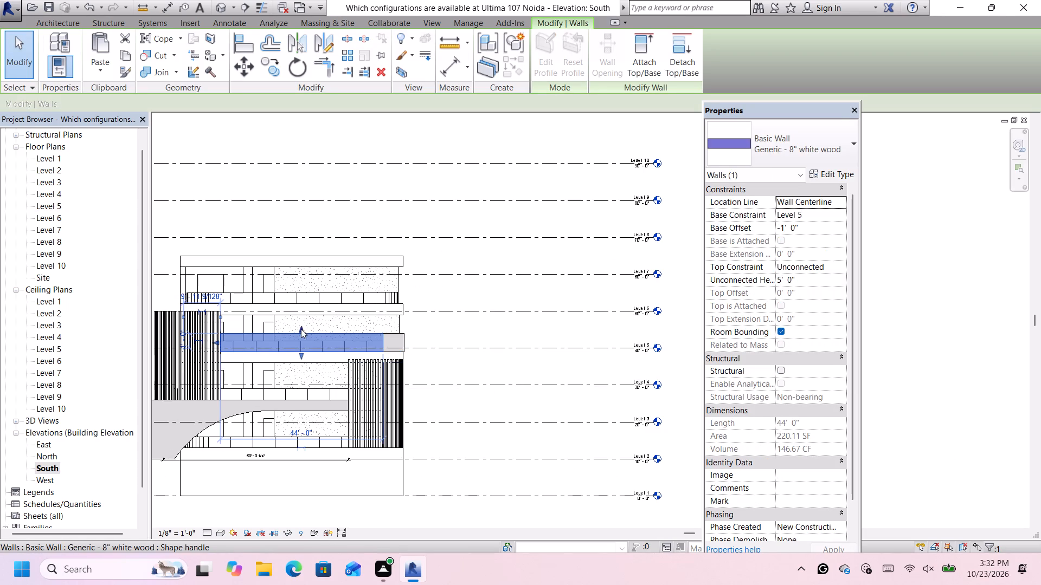
drag(301, 327, 303, 341)
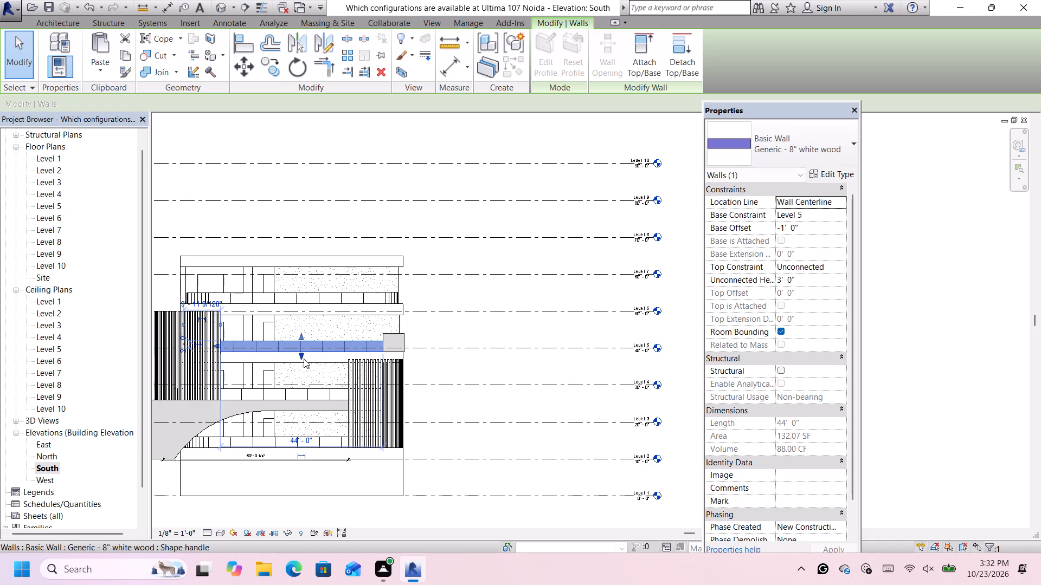
Extend the front white wood wall's base down over the arched wall's band to a base offset of -17', making it 19' high.
drag(300, 356, 303, 401)
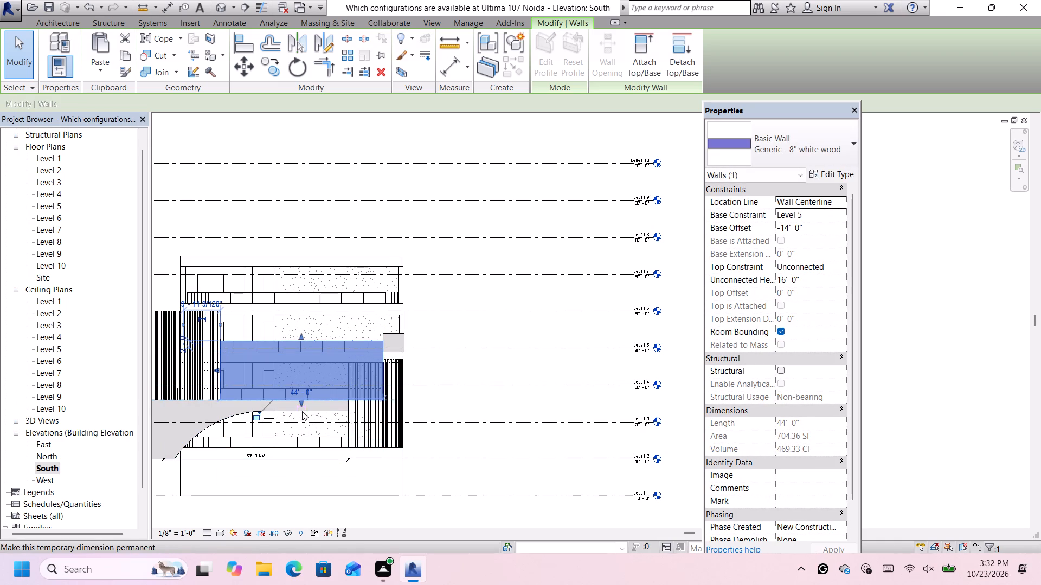
drag(301, 403, 301, 412)
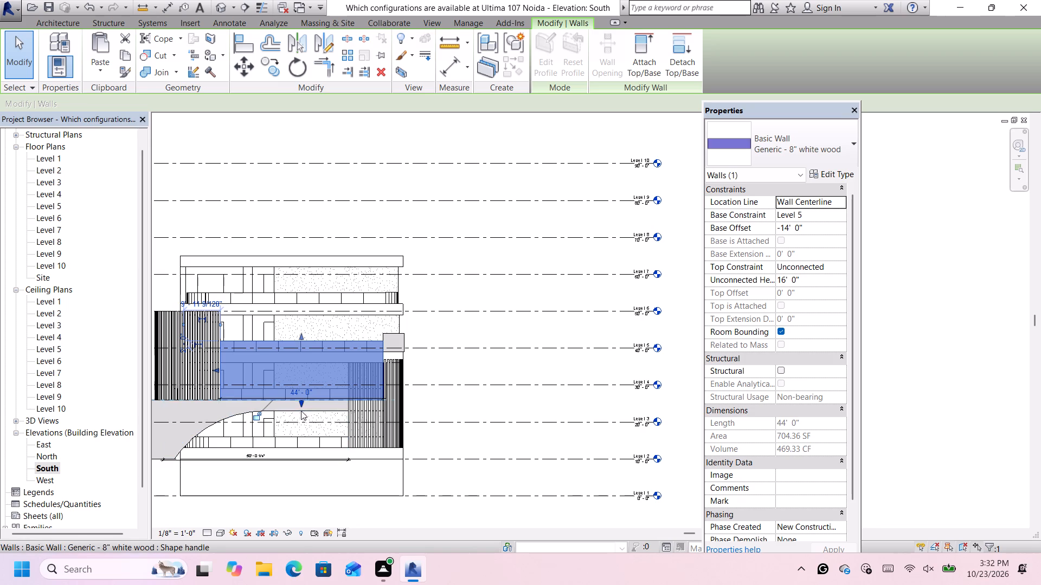
drag(301, 402, 301, 410)
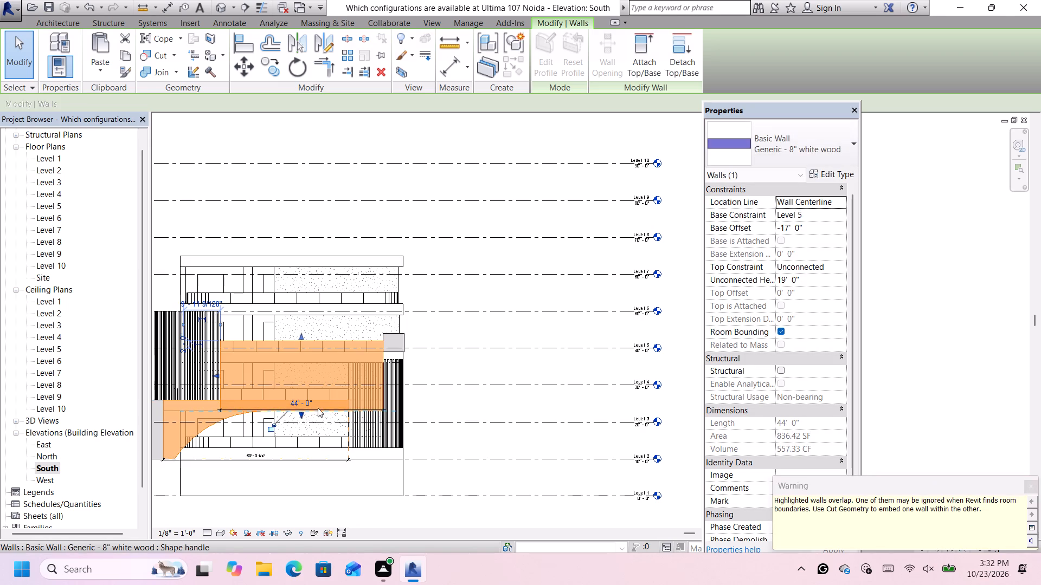
click(1027, 486)
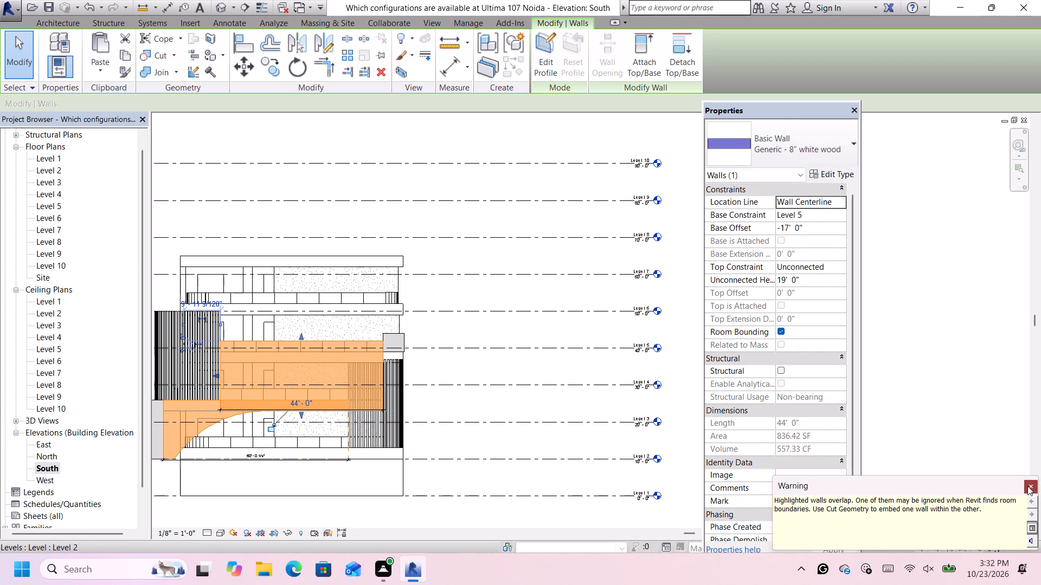
scroll(344, 371, up, 2)
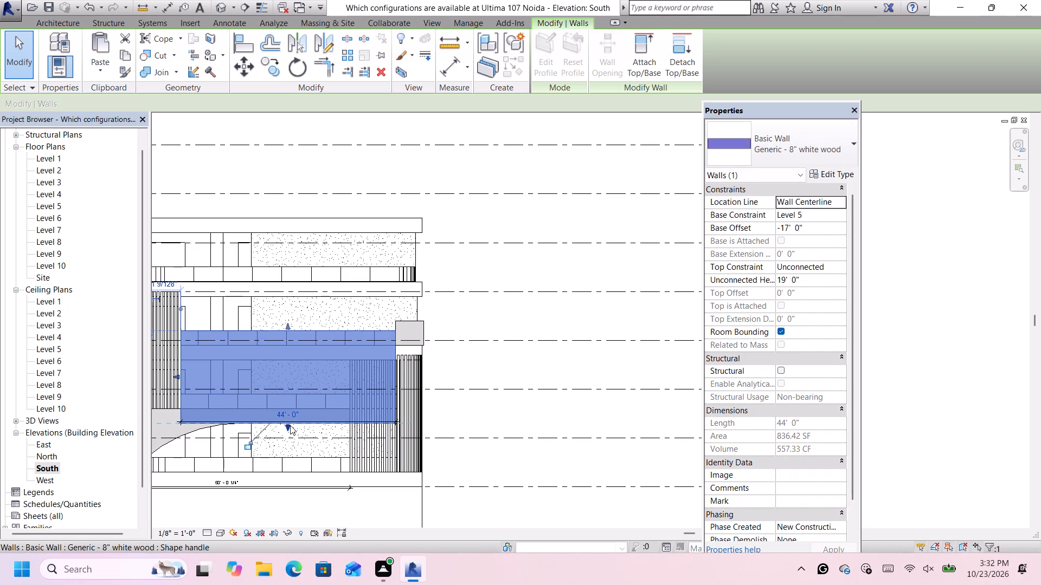
drag(289, 425, 287, 420)
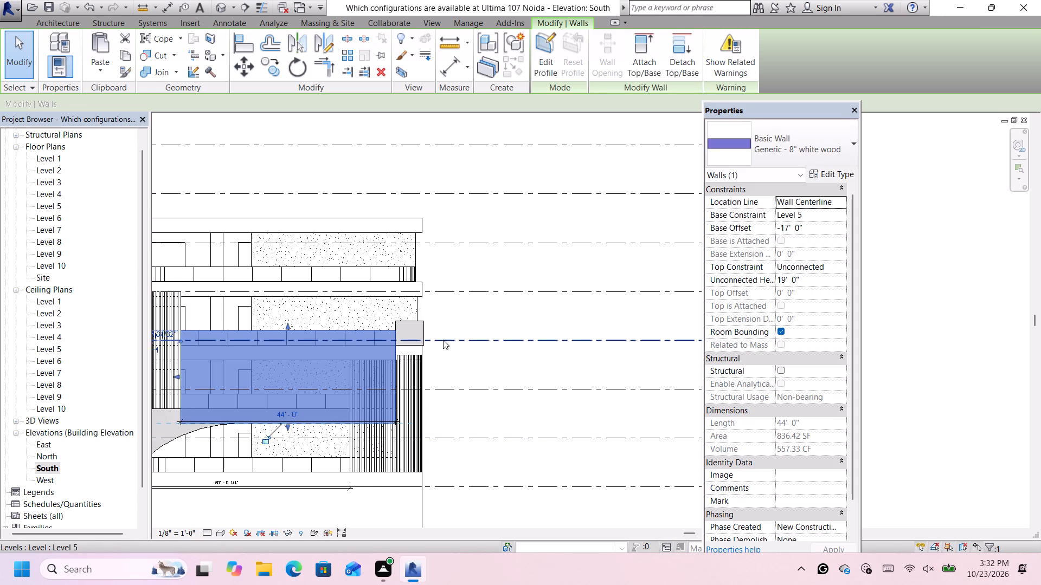
Lower the top of the curved corner white wood wall flush with the front wall's top, about 3' high.
click(412, 323)
scroll(415, 327, up, 3)
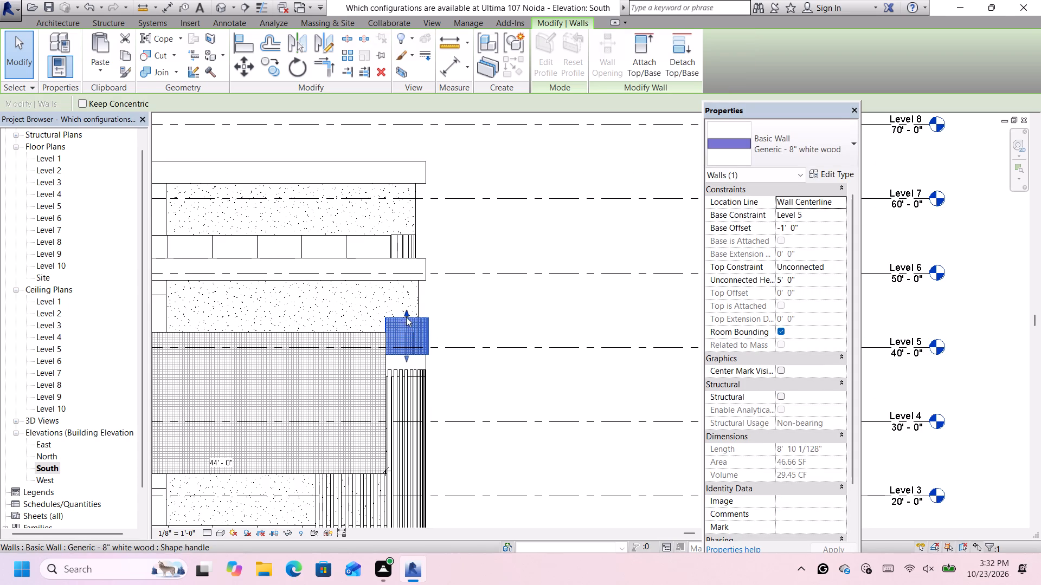
drag(405, 314, 405, 334)
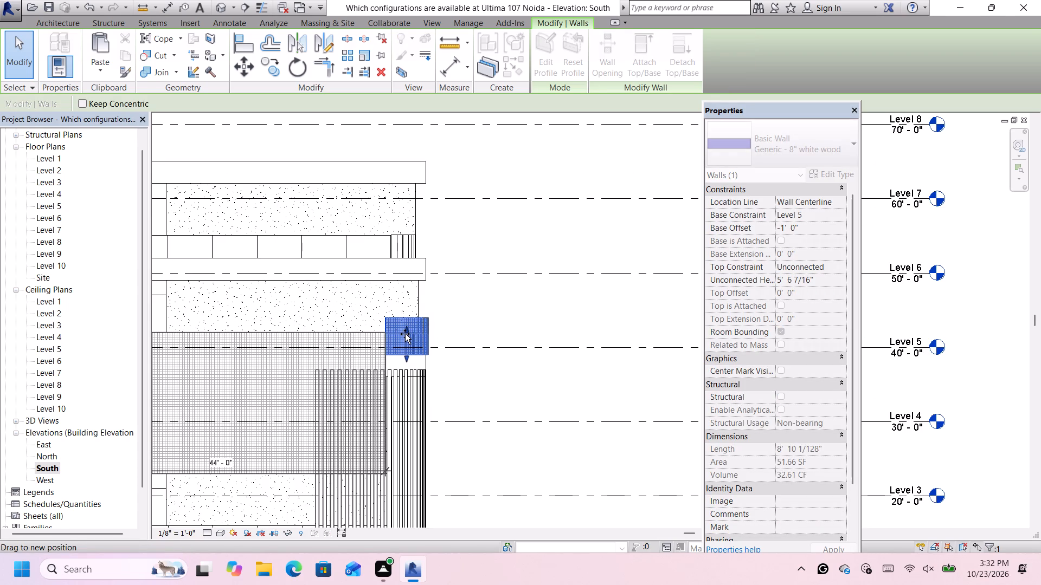
drag(405, 334, 405, 333)
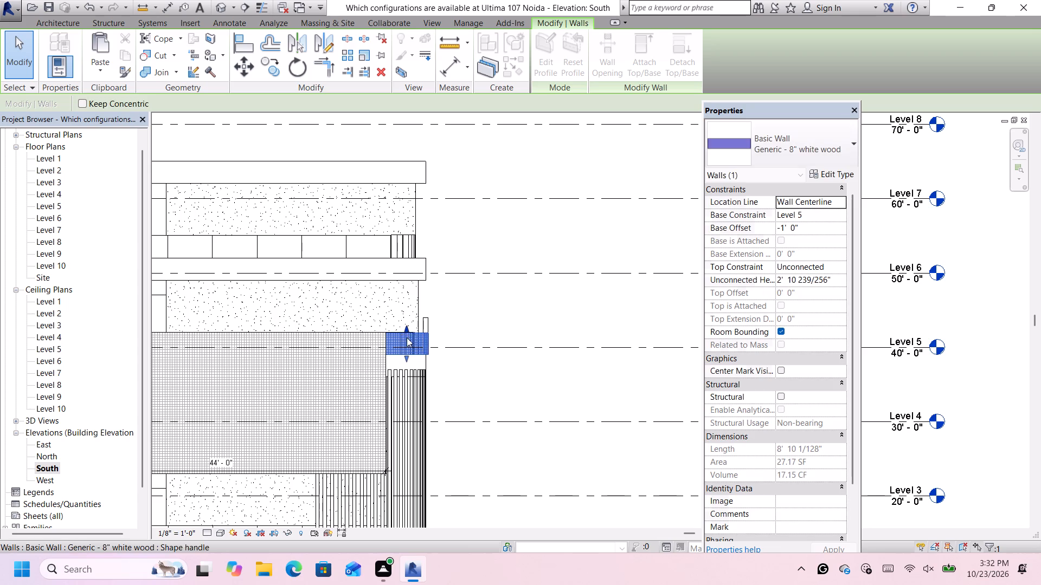
scroll(408, 354, up, 5)
scroll(382, 309, up, 6)
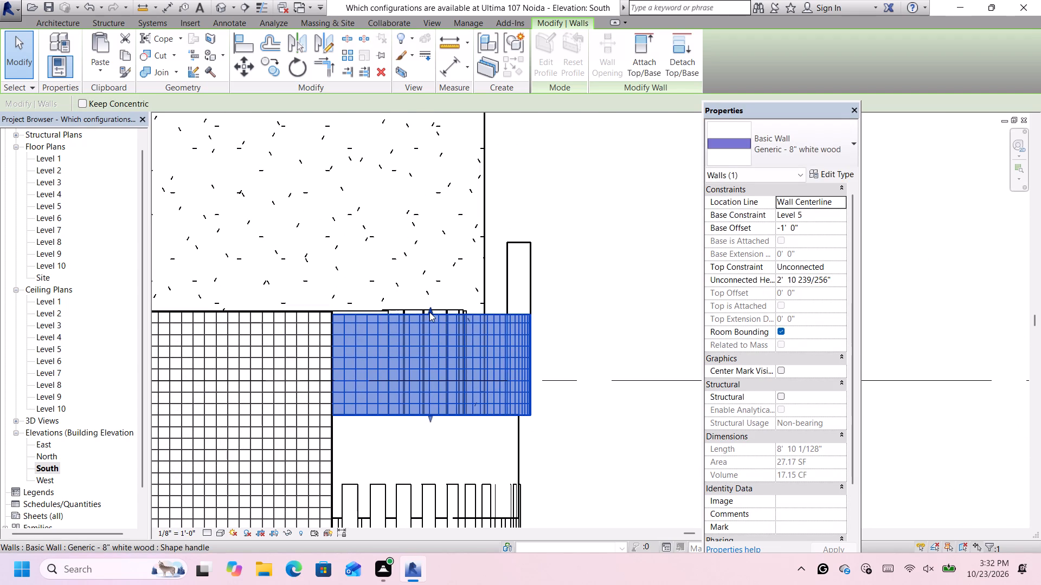
click(429, 312)
scroll(404, 396, down, 4)
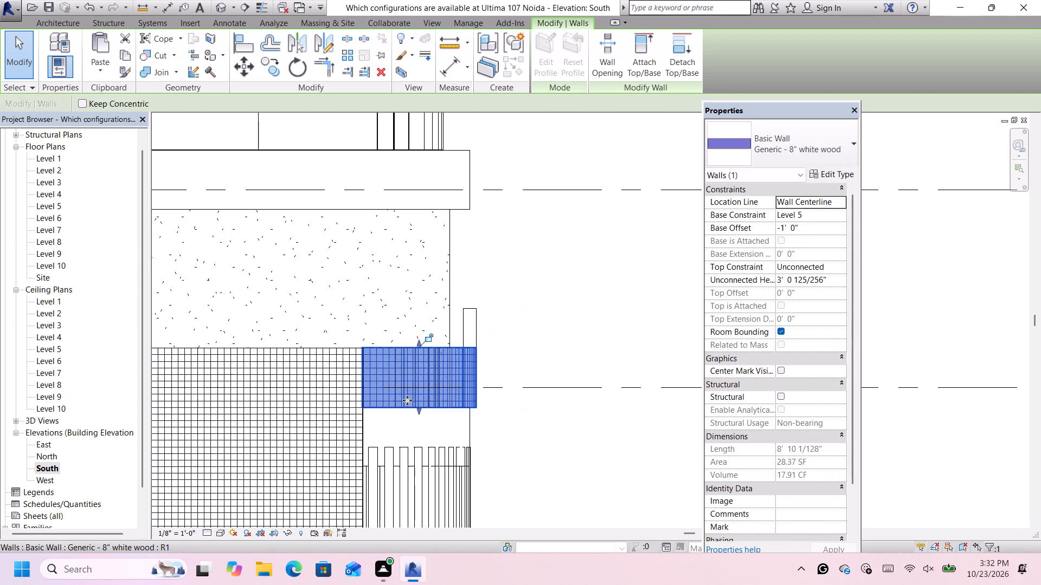
scroll(420, 361, up, 8)
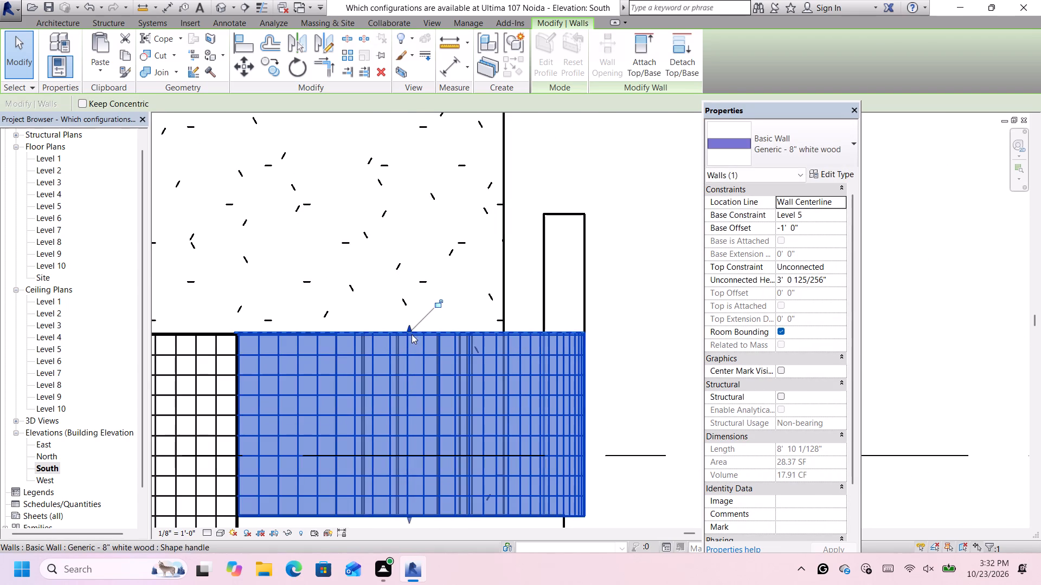
Extend the curved corner wall's base down to the front wall's bottom edge, at a -17' base offset and about 19' high.
scroll(406, 460, down, 14)
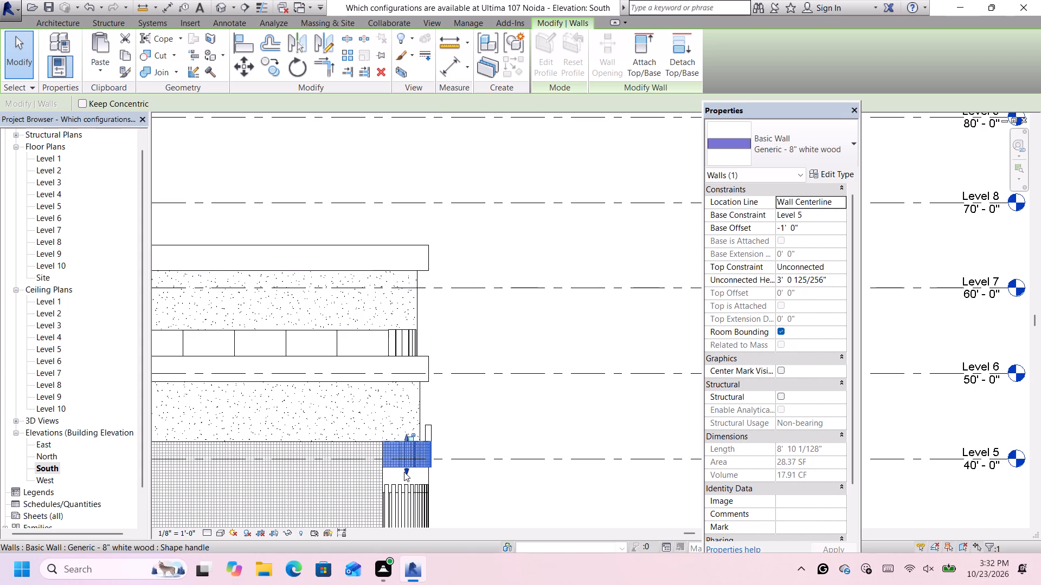
scroll(404, 472, down, 9)
drag(404, 471, 408, 513)
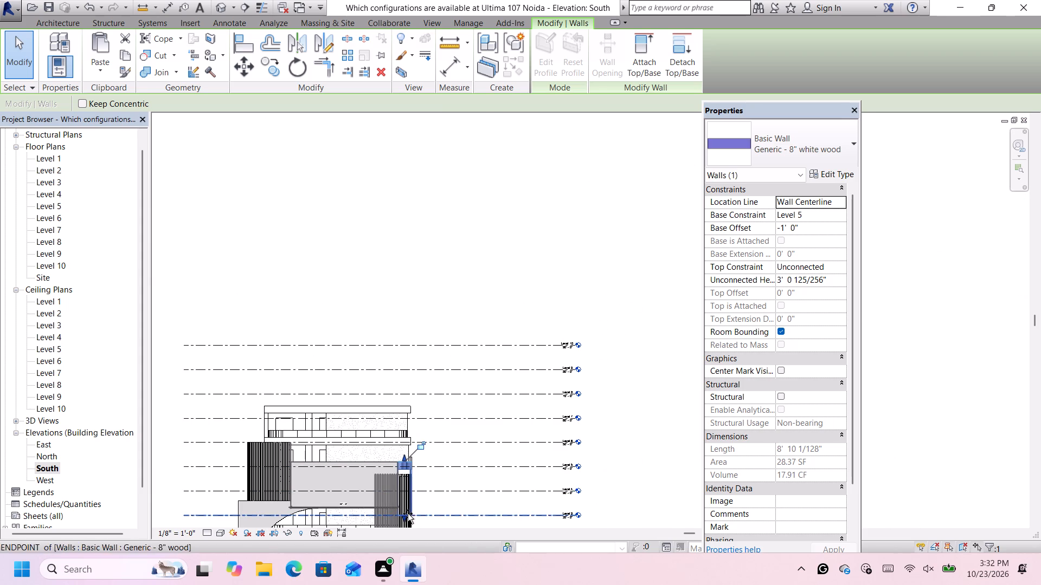
drag(408, 513, 407, 508)
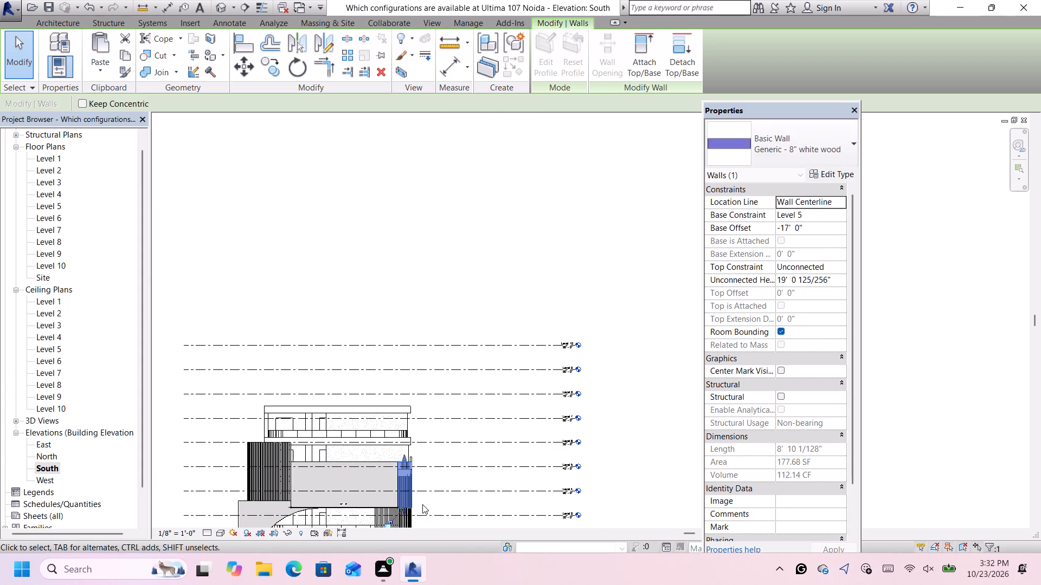
scroll(422, 503, up, 10)
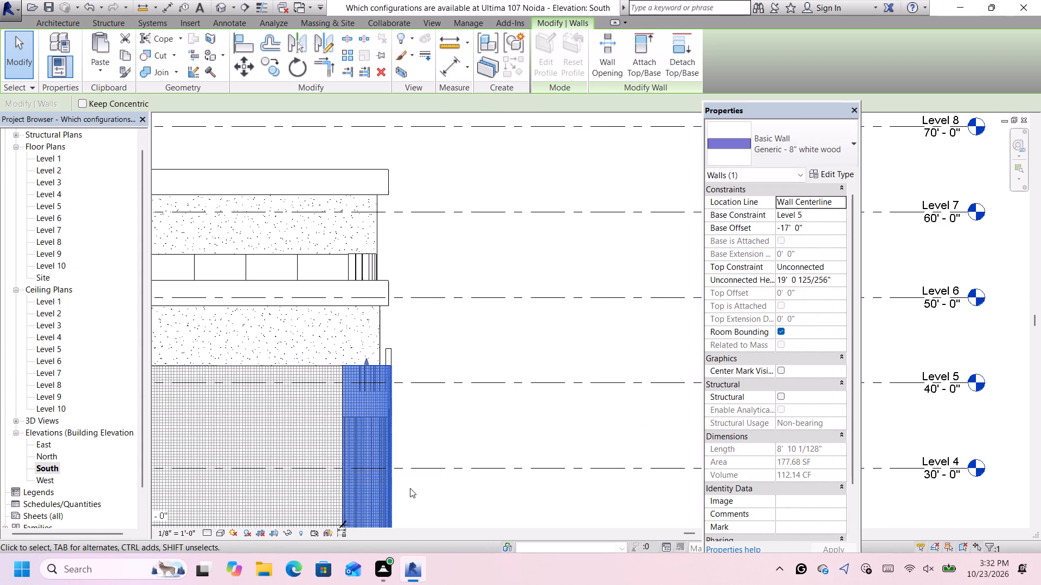
scroll(360, 409, up, 3)
scroll(364, 307, up, 2)
scroll(364, 310, down, 9)
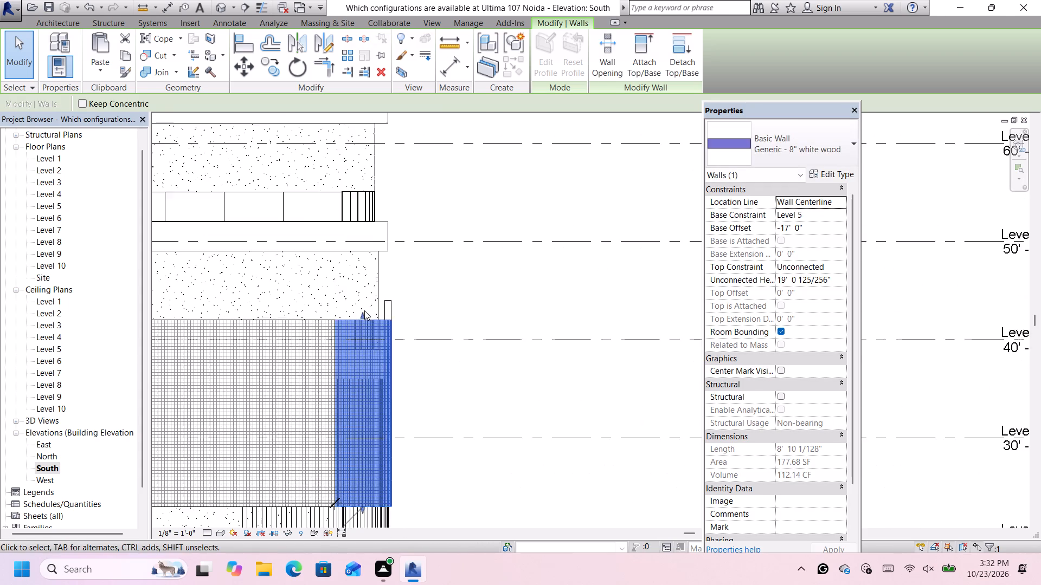
scroll(364, 310, down, 4)
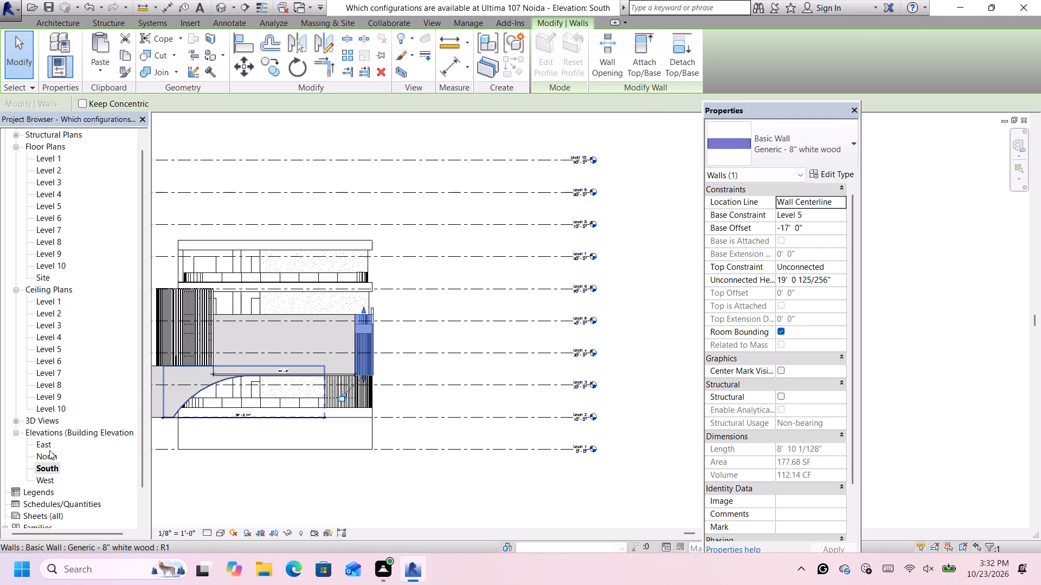
In the East elevation, lower the top of the 16' white wood side wall level with the corner wall, about 3' high.
double_click(47, 446)
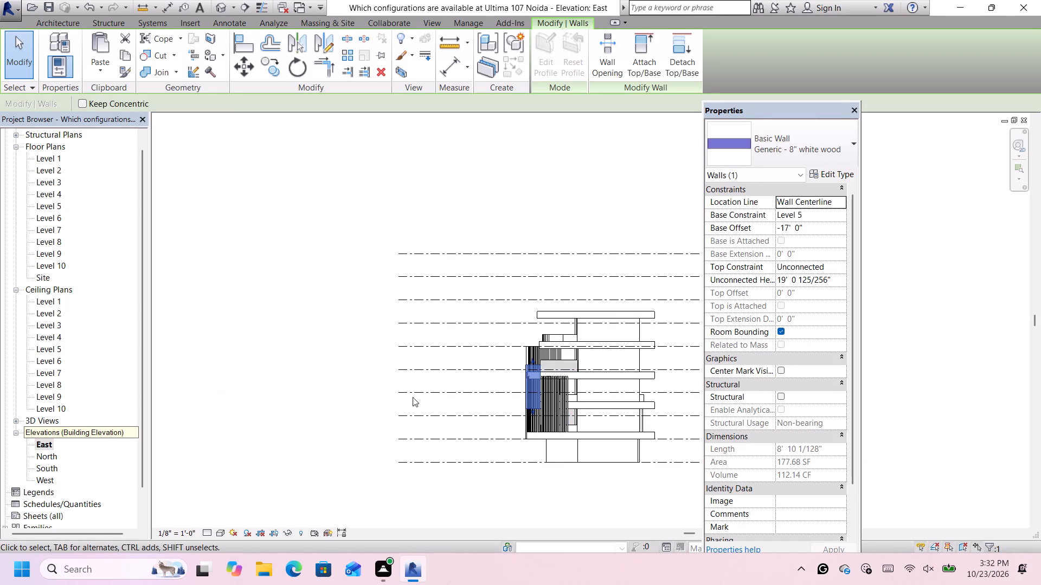
scroll(563, 386, up, 8)
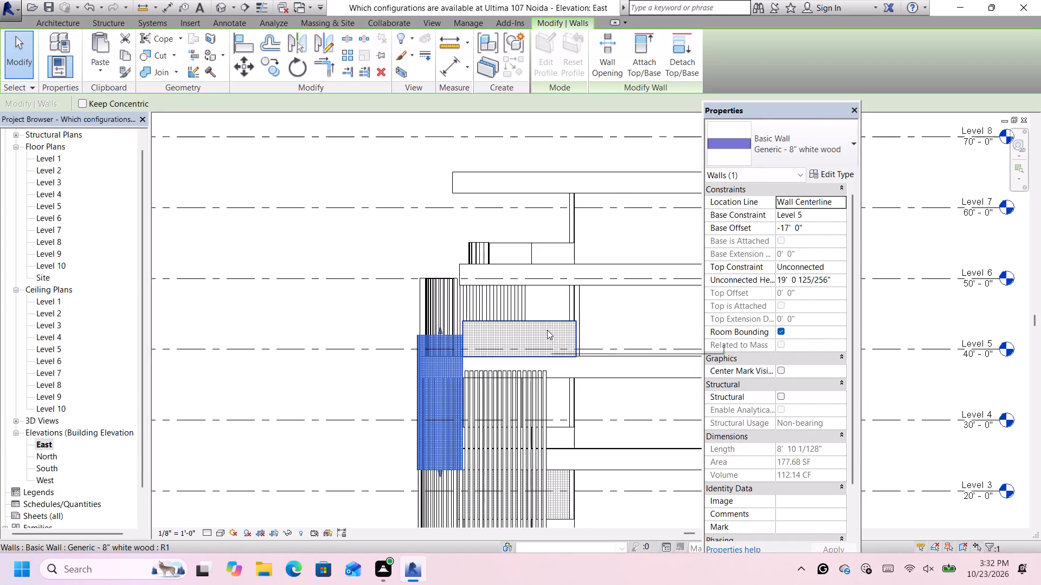
click(547, 330)
scroll(541, 335, up, 3)
drag(513, 311, 512, 324)
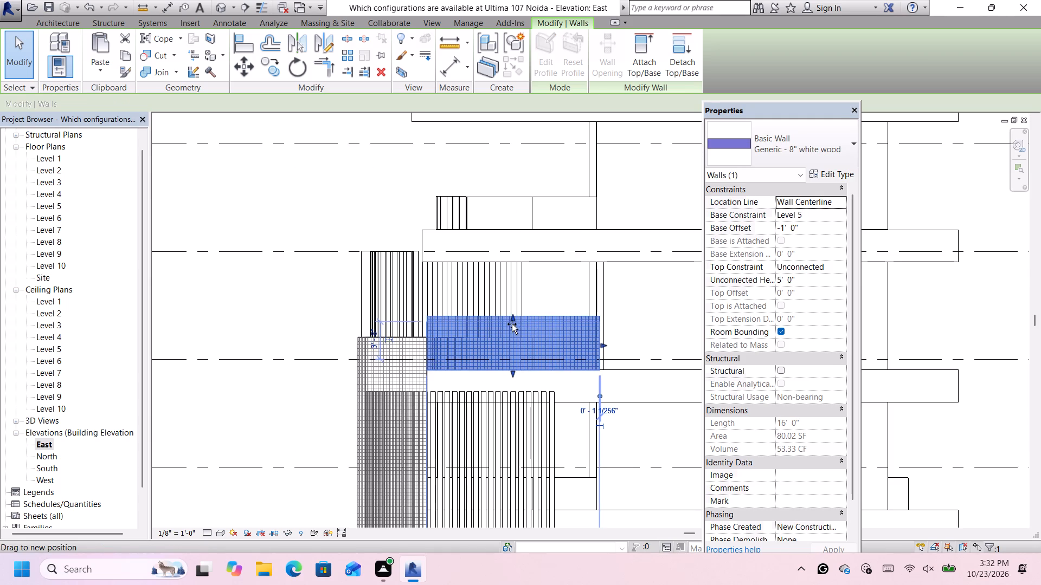
drag(512, 324, 513, 337)
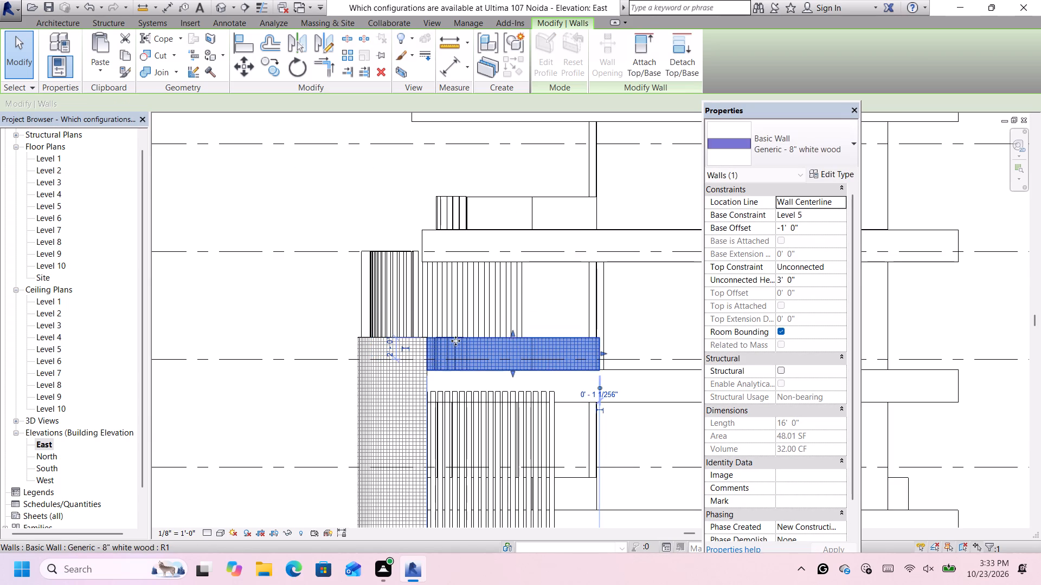
scroll(452, 339, up, 11)
scroll(423, 344, down, 5)
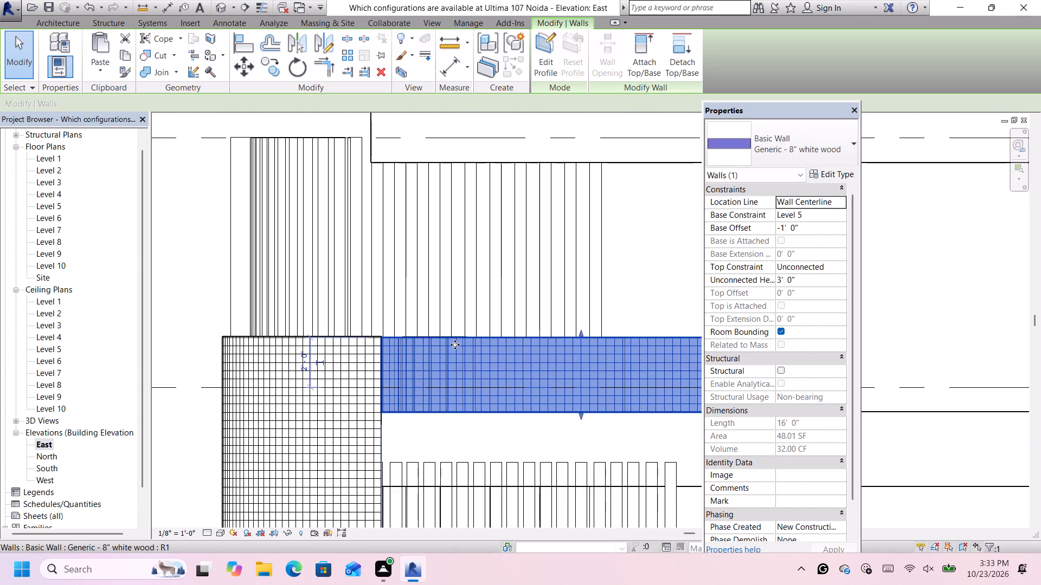
scroll(612, 340, up, 4)
click(569, 332)
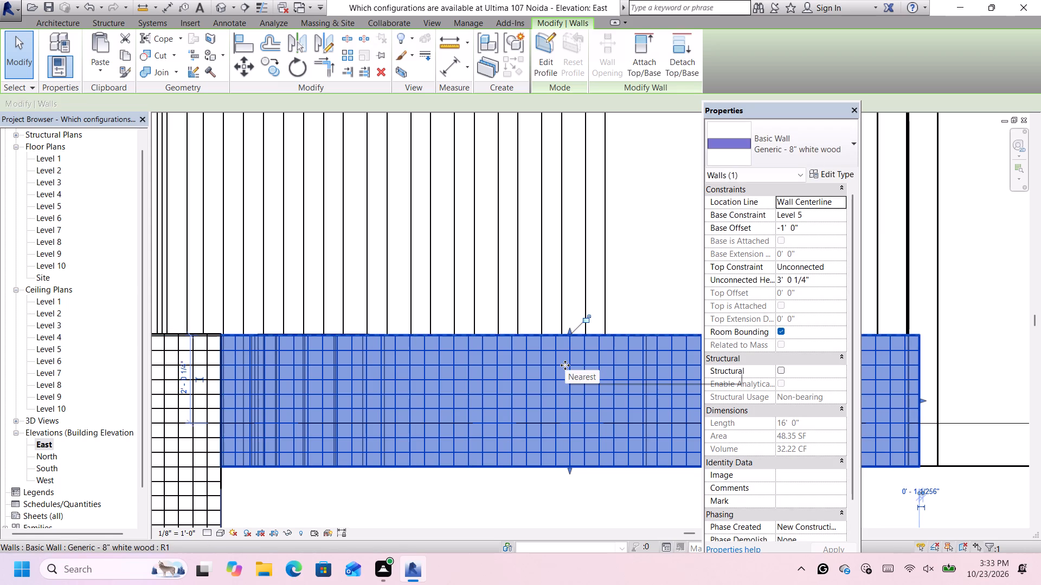
key(Up)
key(Up)
key(Up)
key(Up)
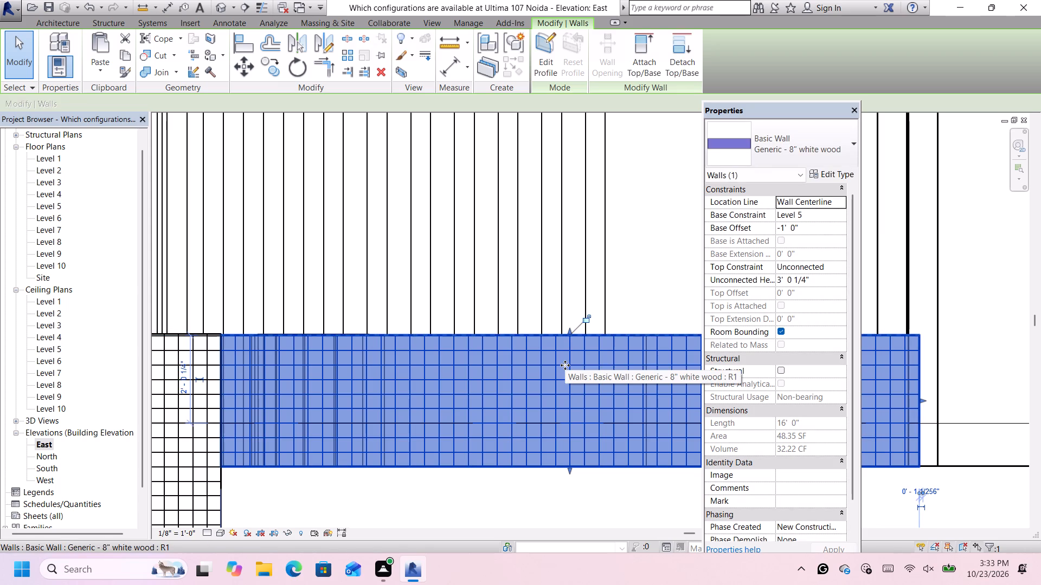
Extend the 16' side wall's base down to the corner wall's bottom edge, at about -17' base offset and 19' high.
scroll(564, 365, down, 12)
scroll(564, 367, up, 2)
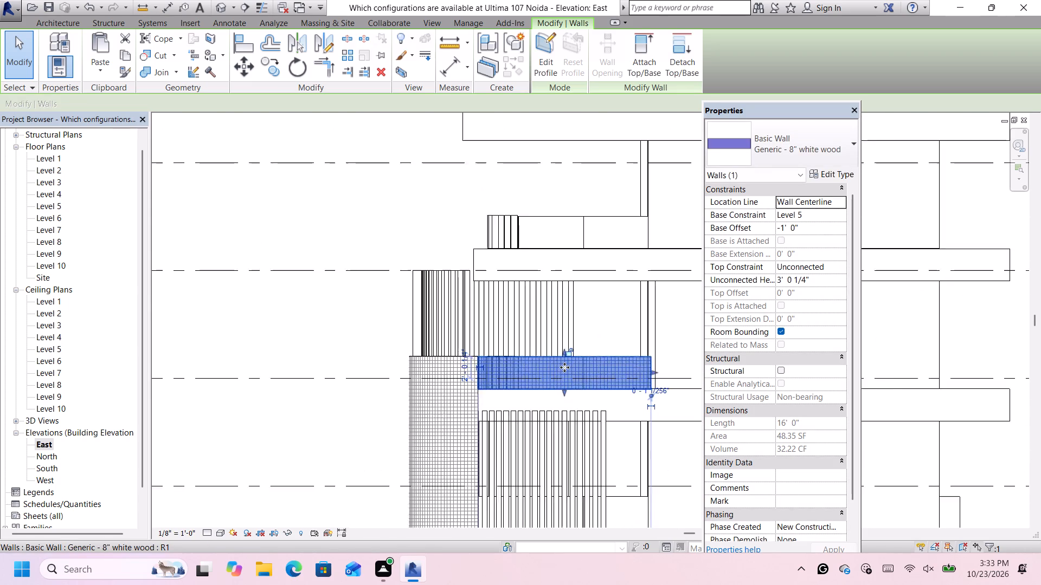
scroll(564, 367, up, 1)
scroll(564, 367, down, 6)
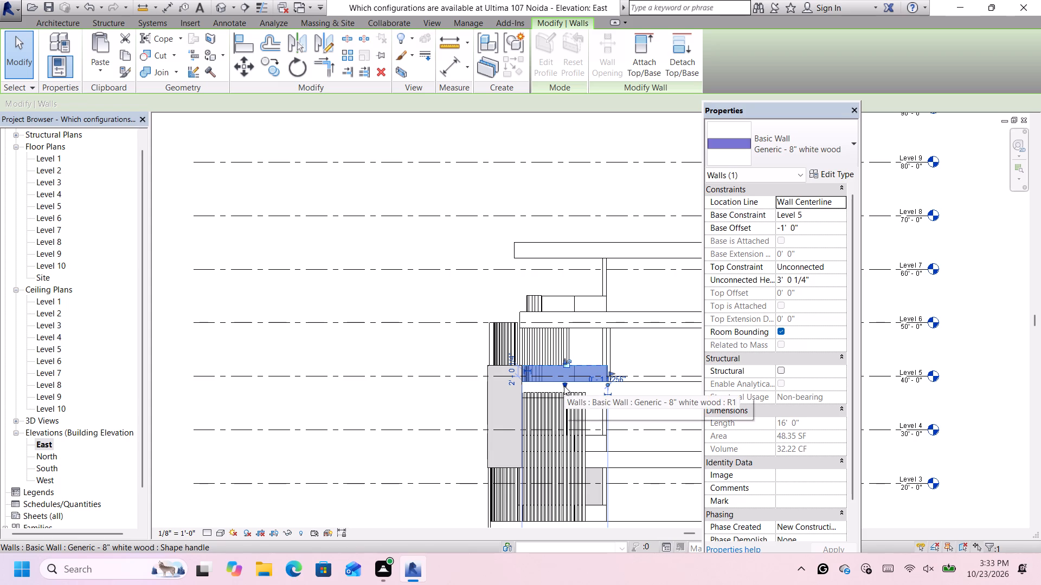
drag(564, 386, 564, 469)
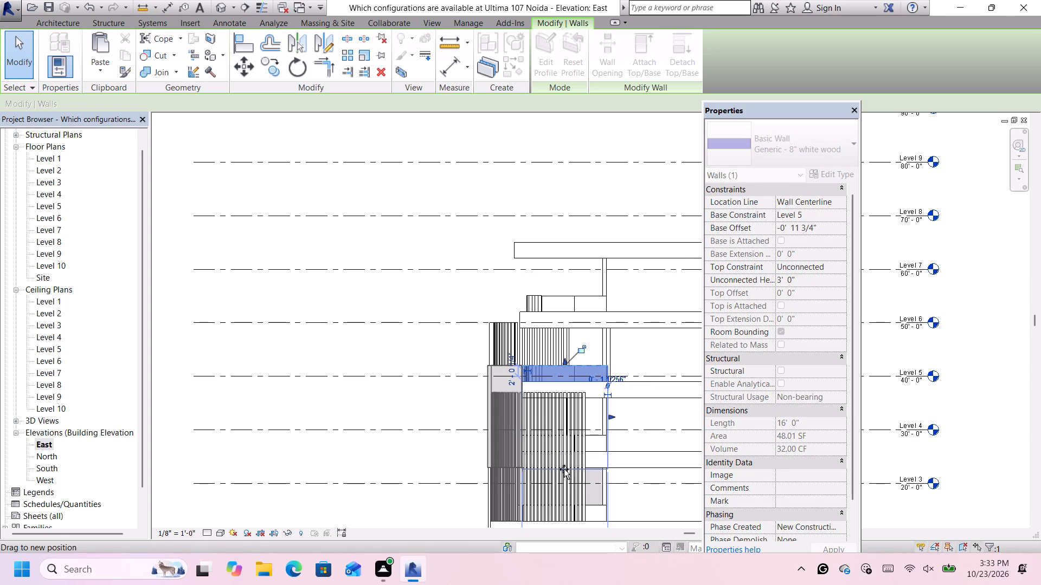
drag(564, 469, 564, 467)
scroll(560, 477, up, 5)
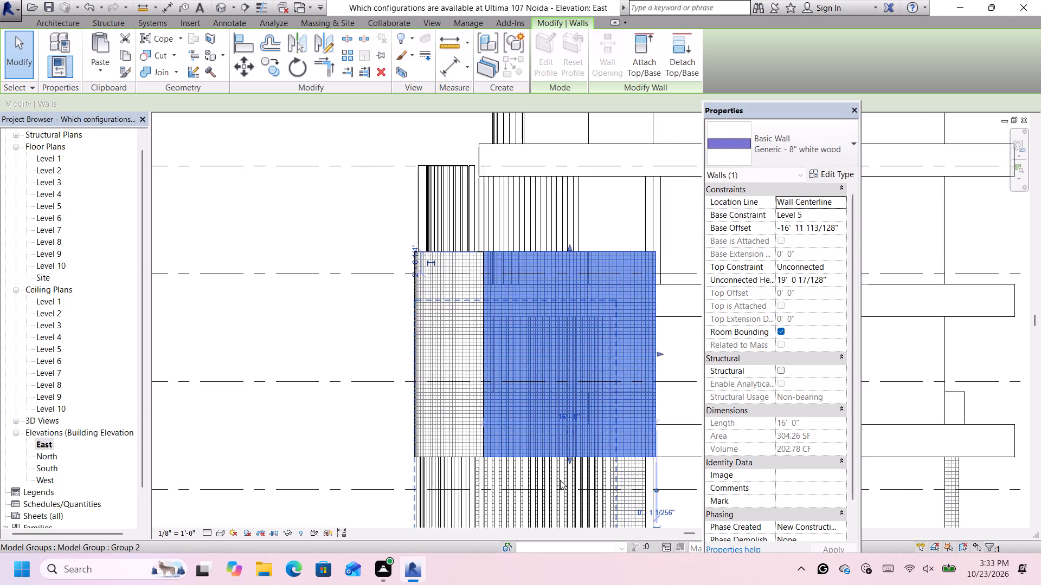
scroll(553, 481, up, 11)
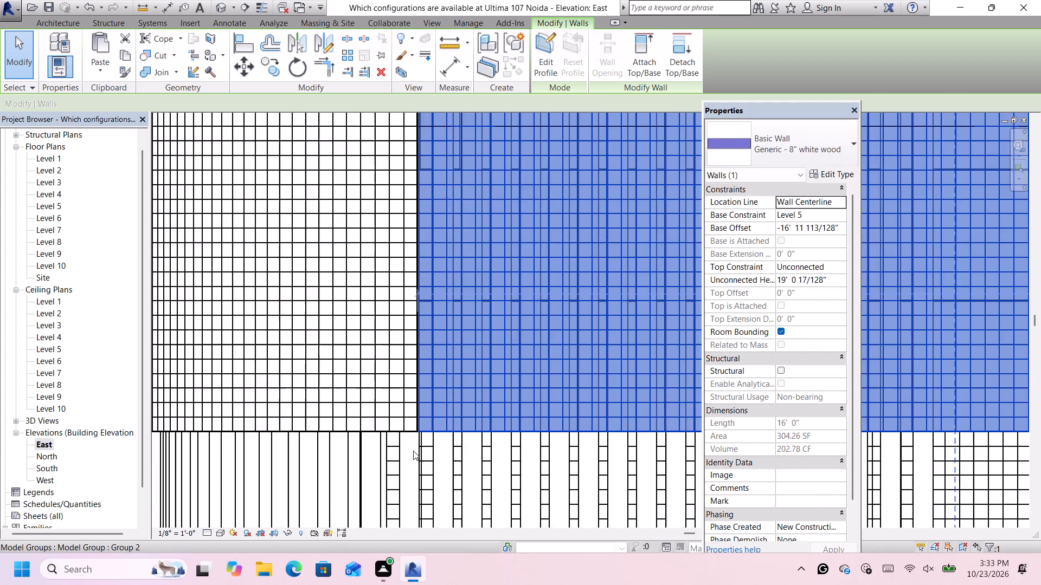
scroll(420, 447, down, 6)
scroll(420, 447, up, 1)
scroll(420, 448, down, 12)
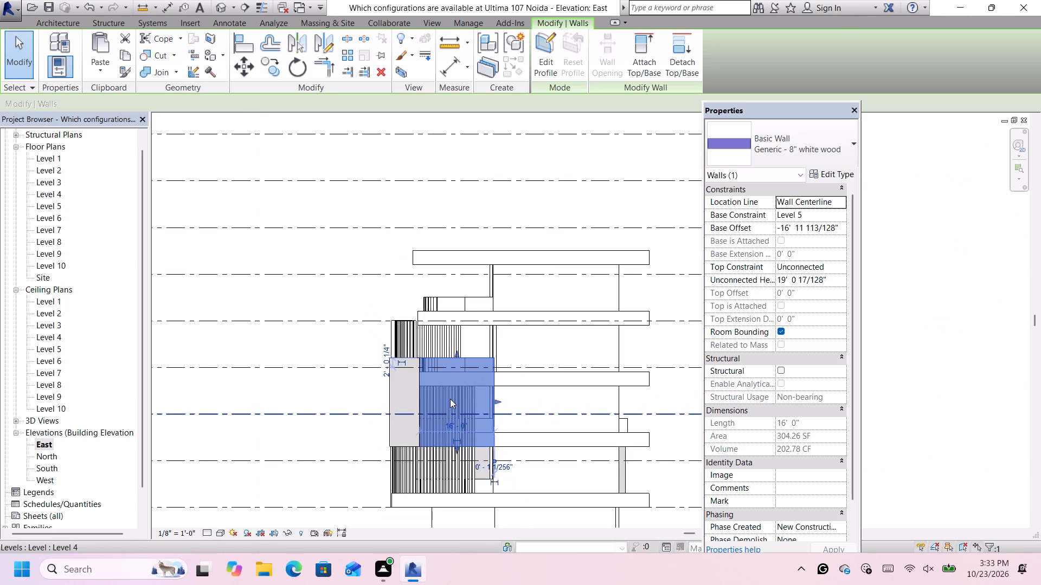
Examine how the top edges of the white wood corner and side walls align in the East elevation.
scroll(455, 379, up, 5)
scroll(399, 378, up, 8)
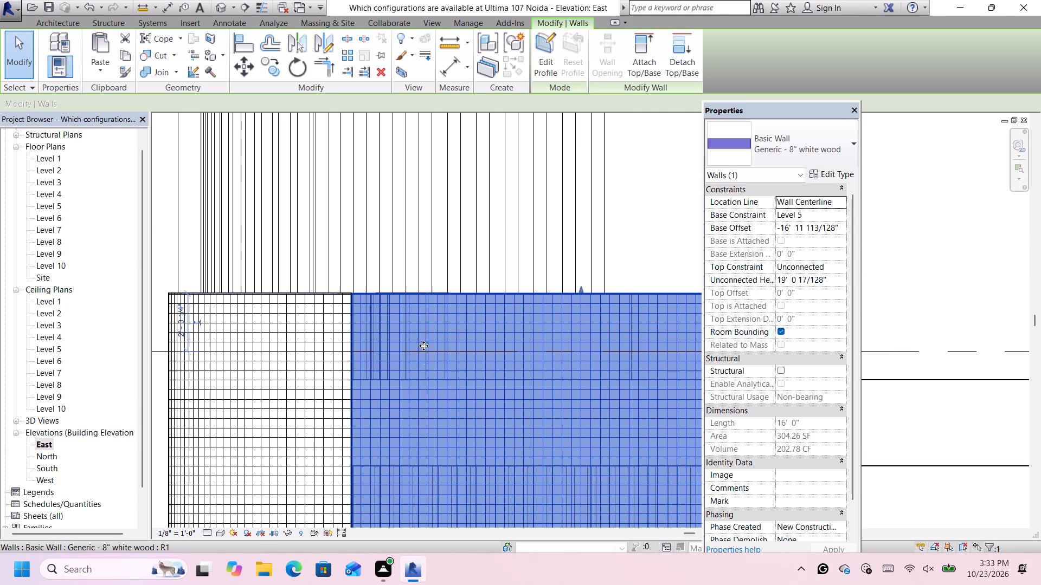
scroll(476, 292, up, 2)
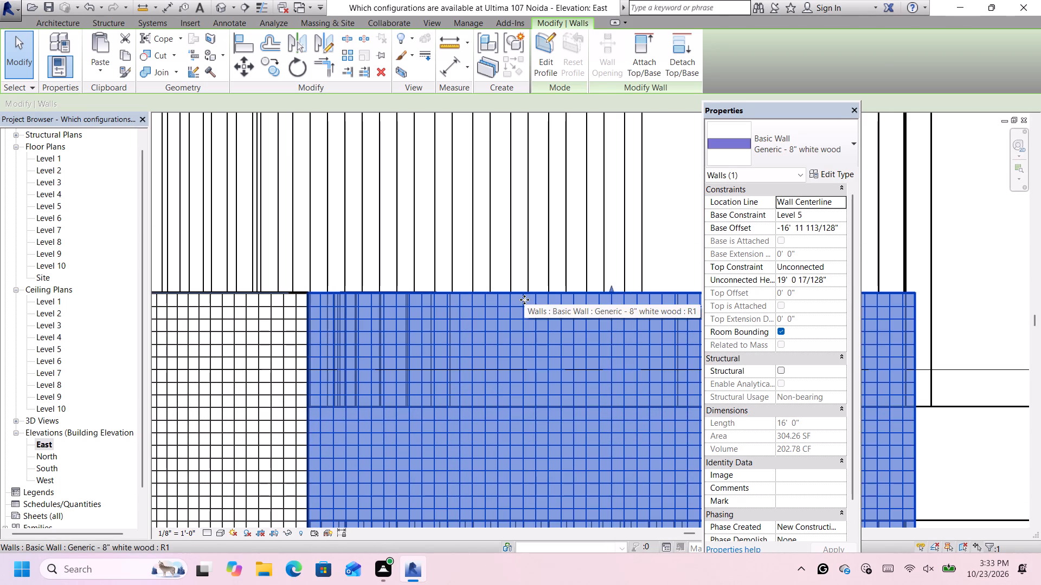
scroll(524, 300, down, 4)
scroll(523, 301, up, 1)
scroll(522, 303, down, 11)
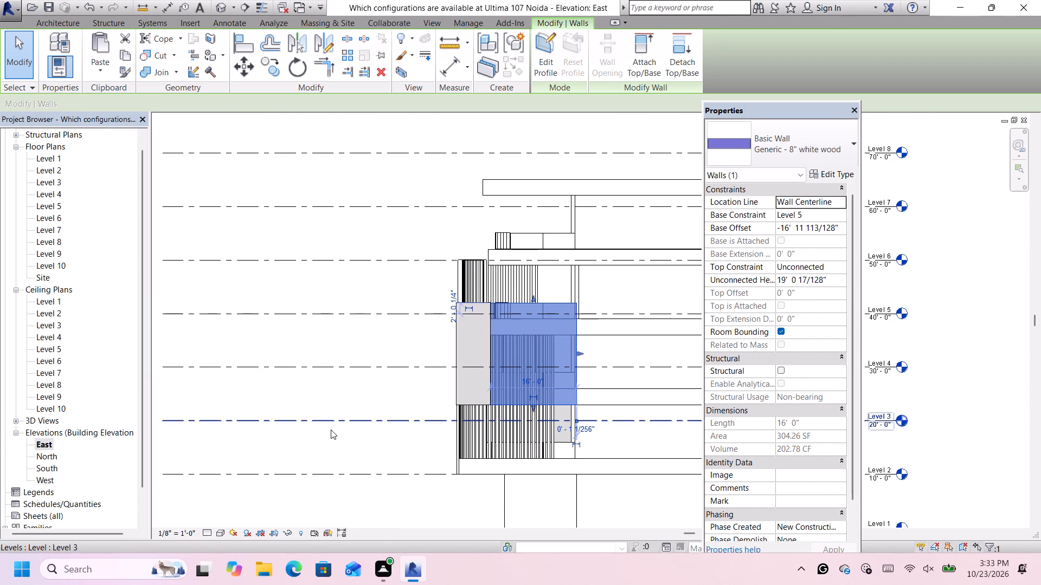
click(382, 517)
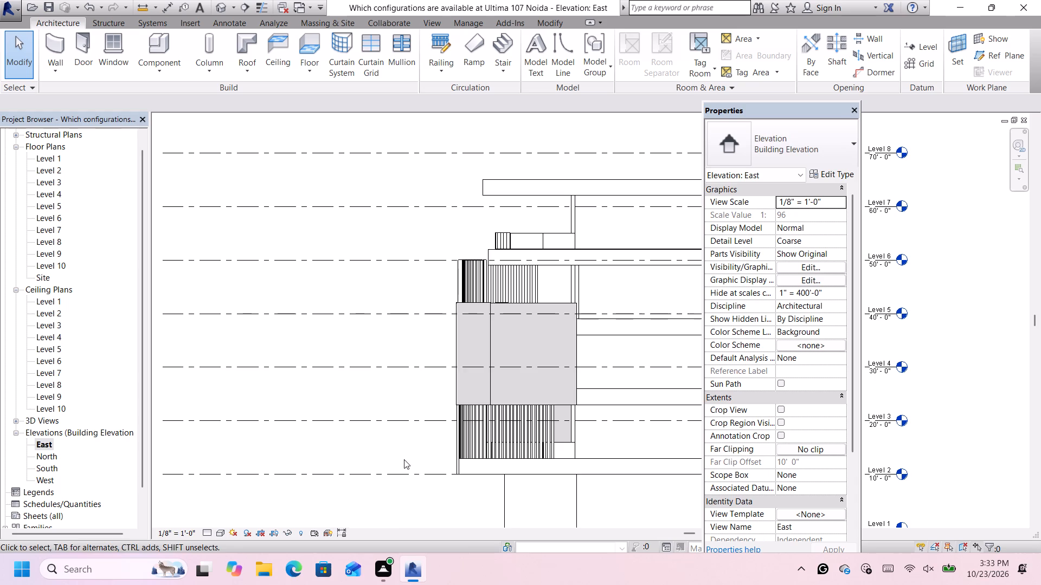
scroll(533, 291, up, 5)
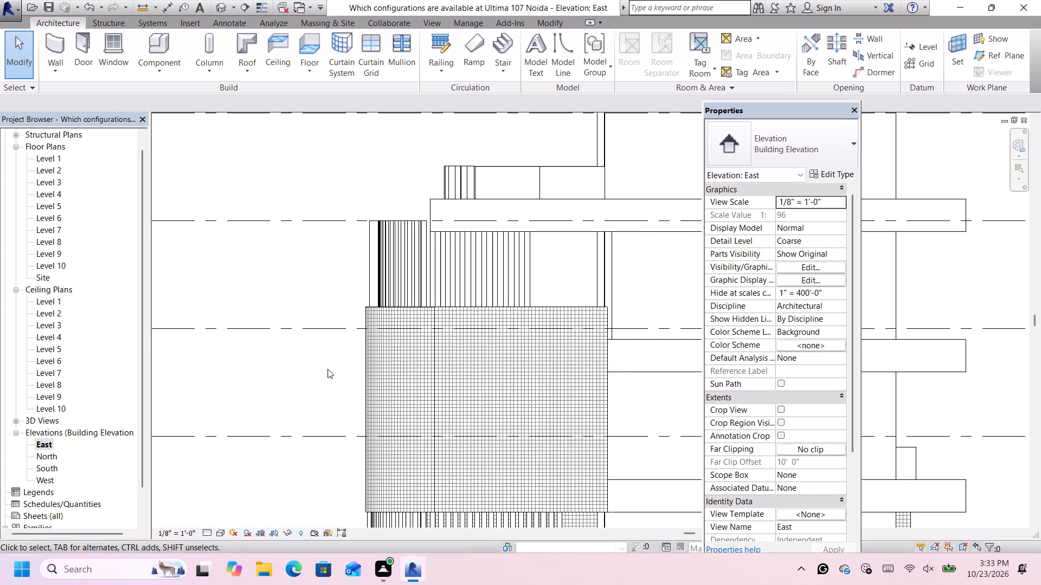
In the 3D view, lower the top of the 44' front white wood wall to the slab's top edge, about 16' high.
click(222, 8)
scroll(448, 256, down, 2)
scroll(574, 223, up, 2)
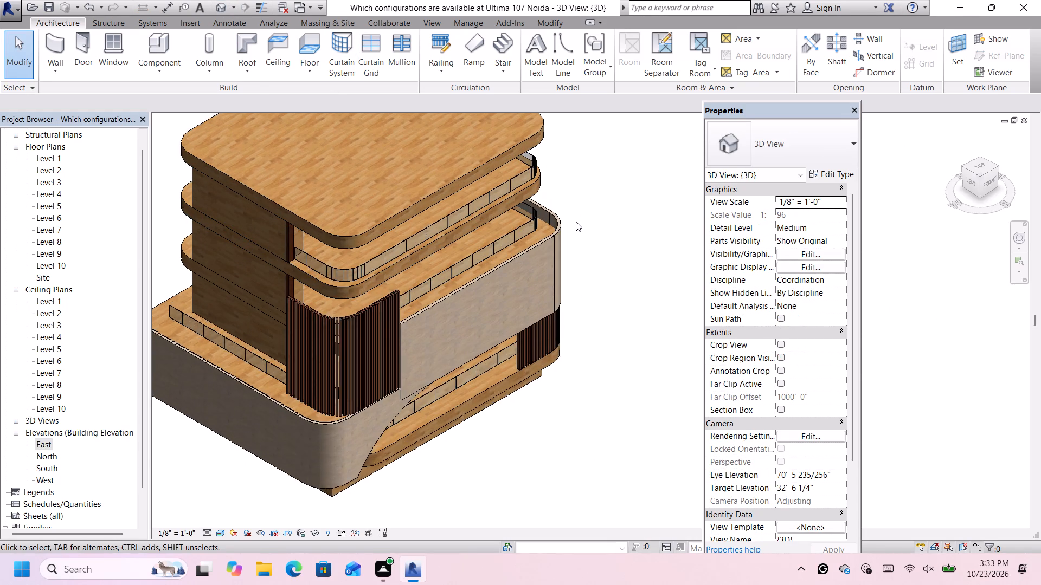
scroll(576, 222, up, 3)
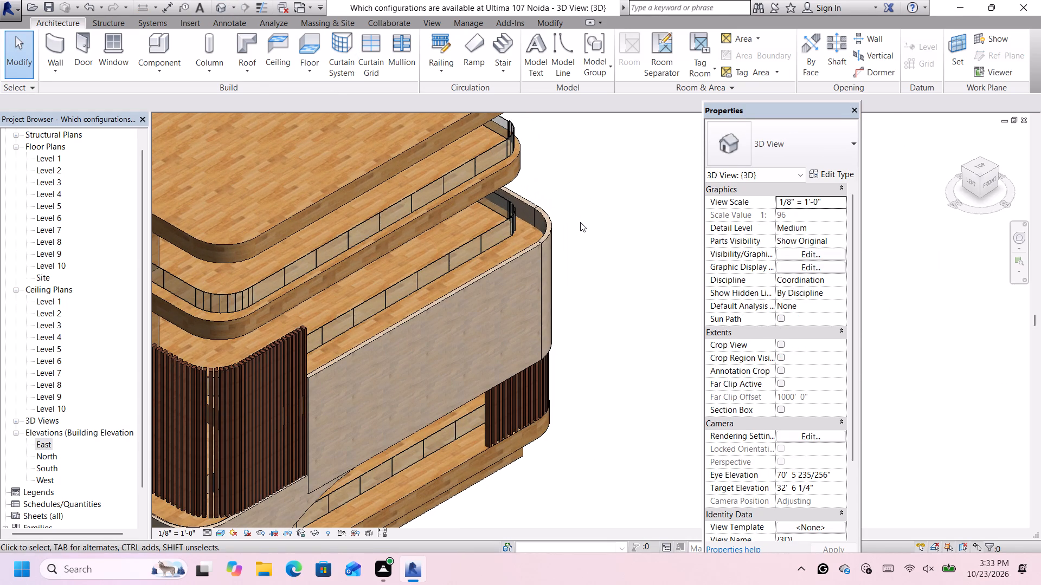
scroll(579, 222, down, 2)
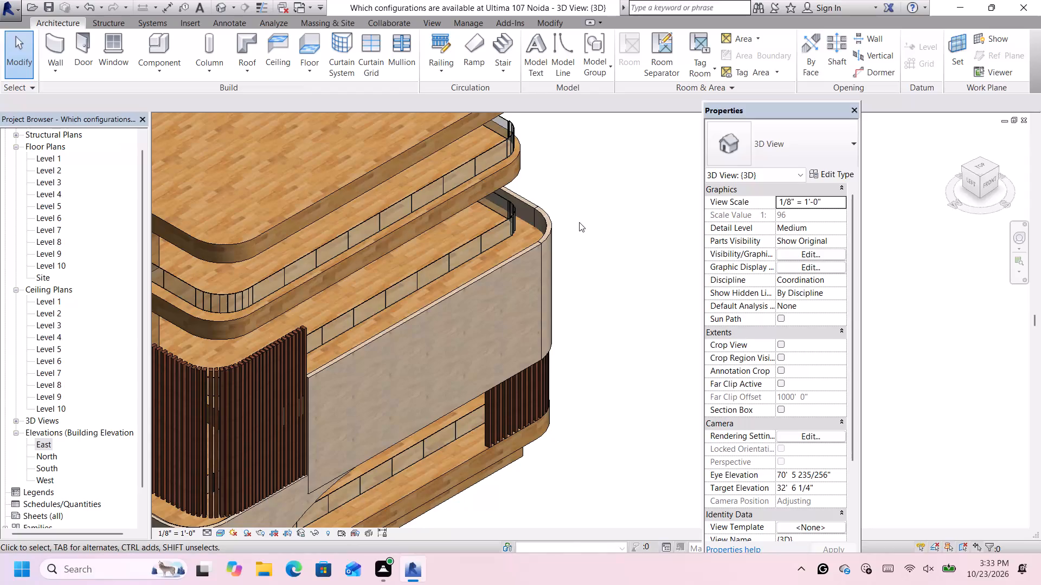
click(525, 253)
scroll(481, 291, up, 4)
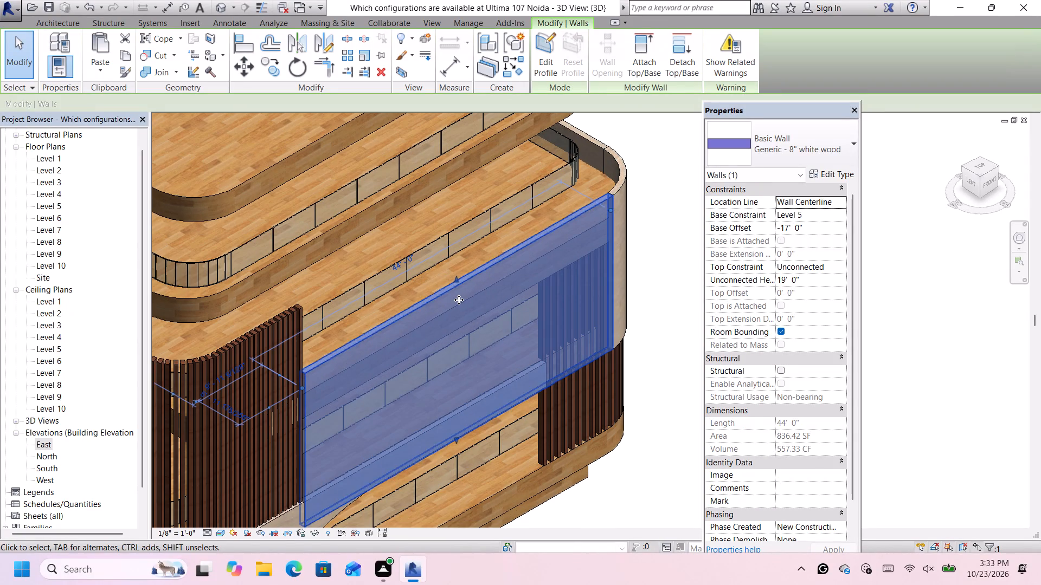
drag(456, 279, 462, 305)
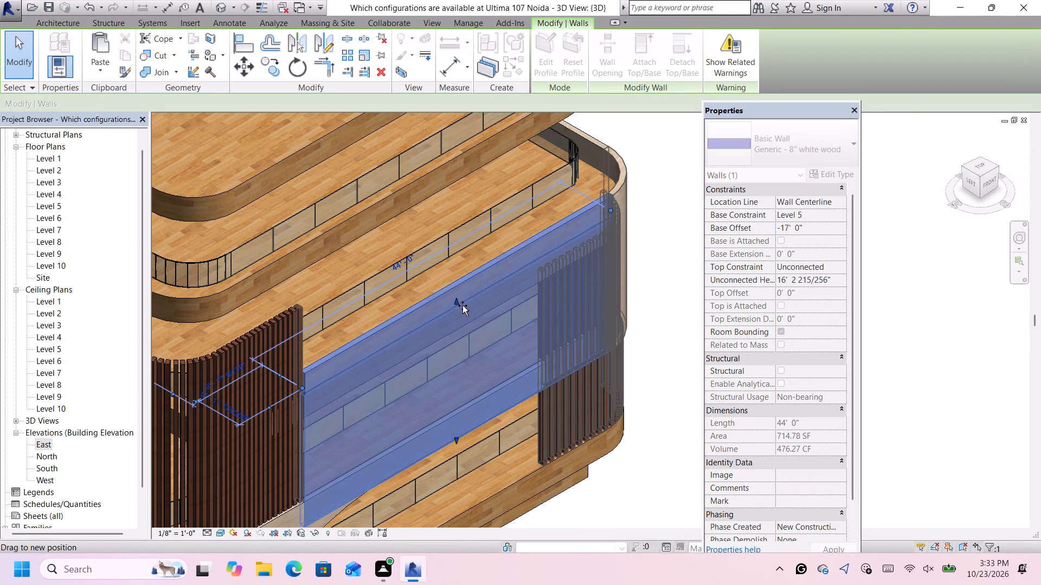
drag(462, 305, 463, 308)
scroll(650, 237, up, 4)
scroll(602, 204, up, 2)
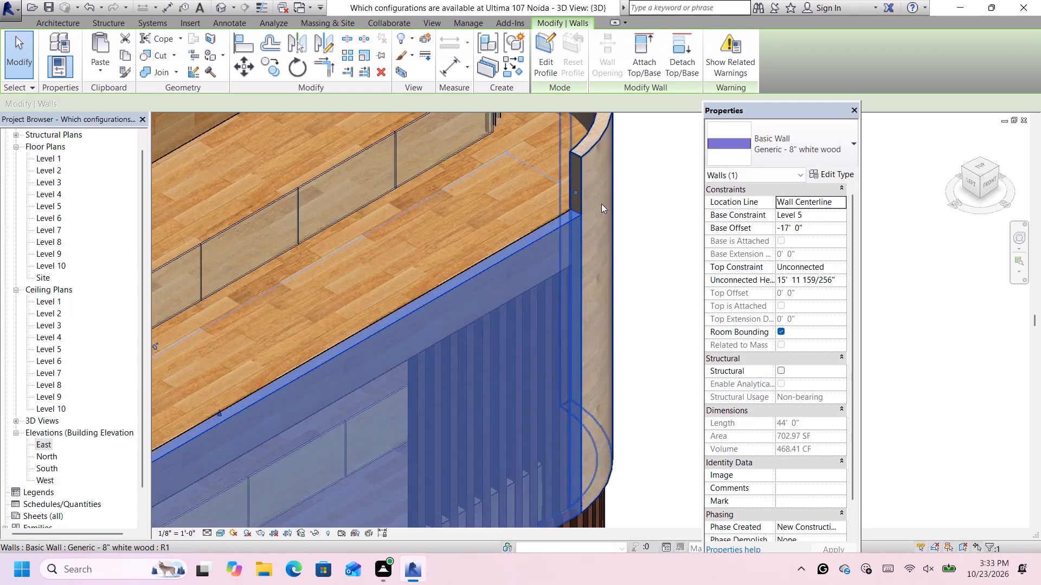
scroll(601, 204, up, 7)
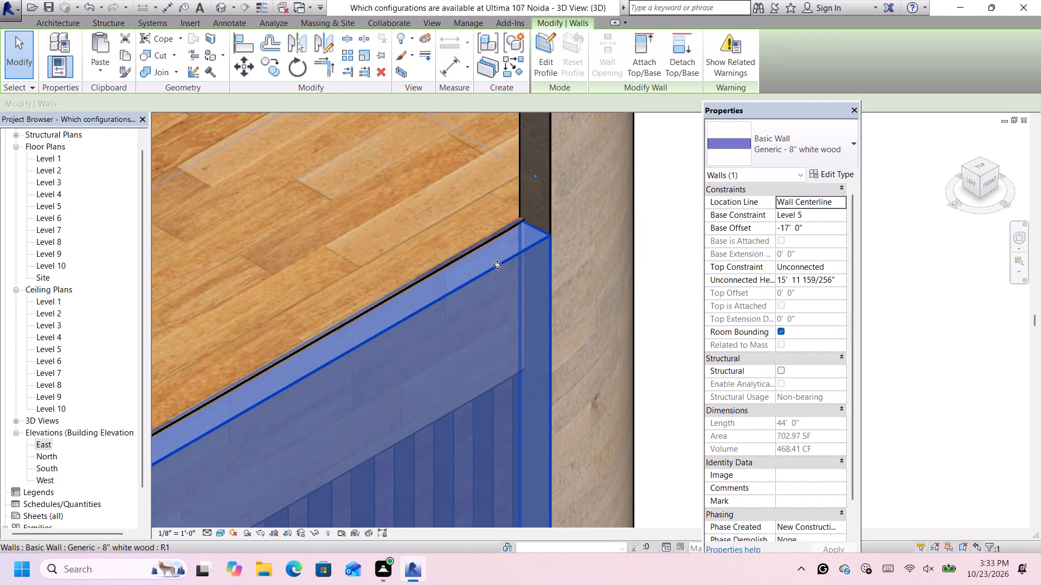
scroll(497, 265, down, 13)
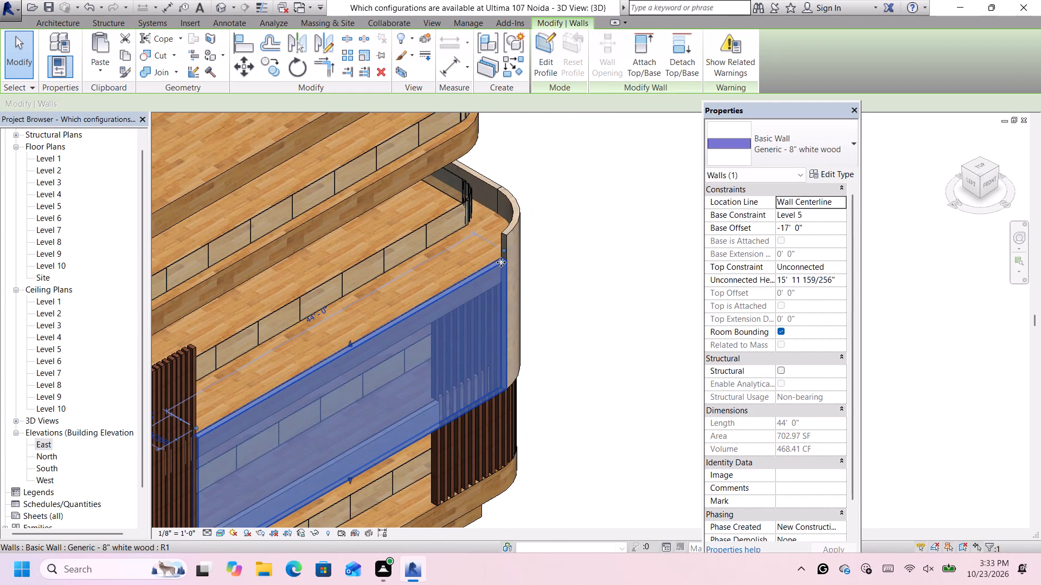
scroll(339, 342, up, 8)
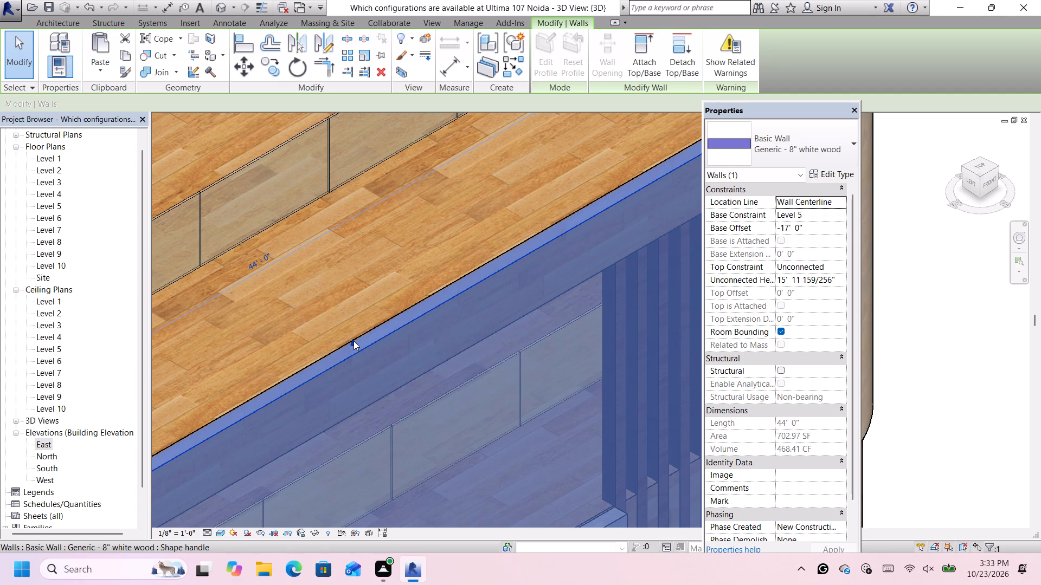
click(354, 342)
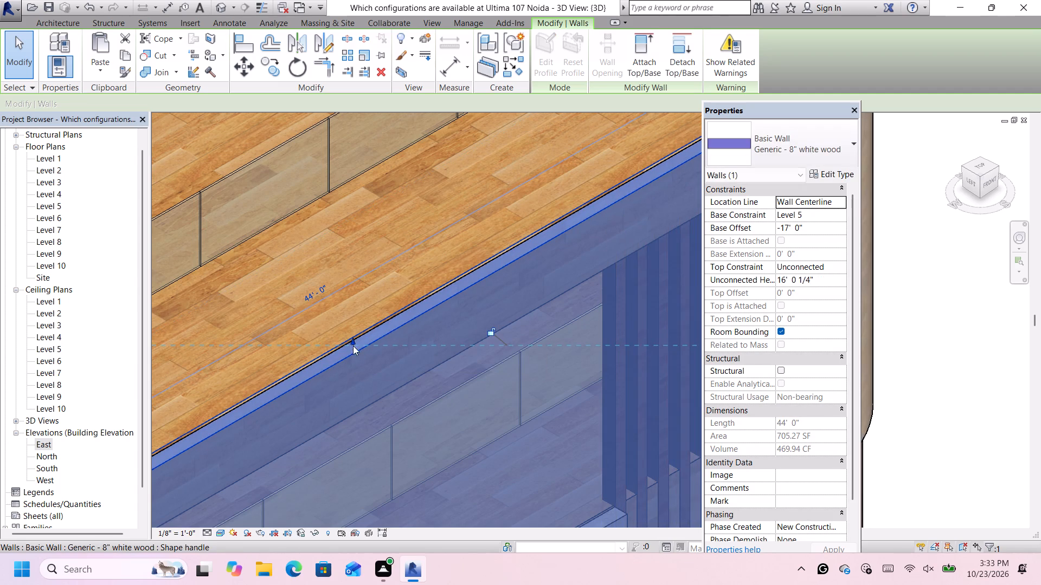
scroll(352, 353, up, 5)
scroll(354, 339, down, 7)
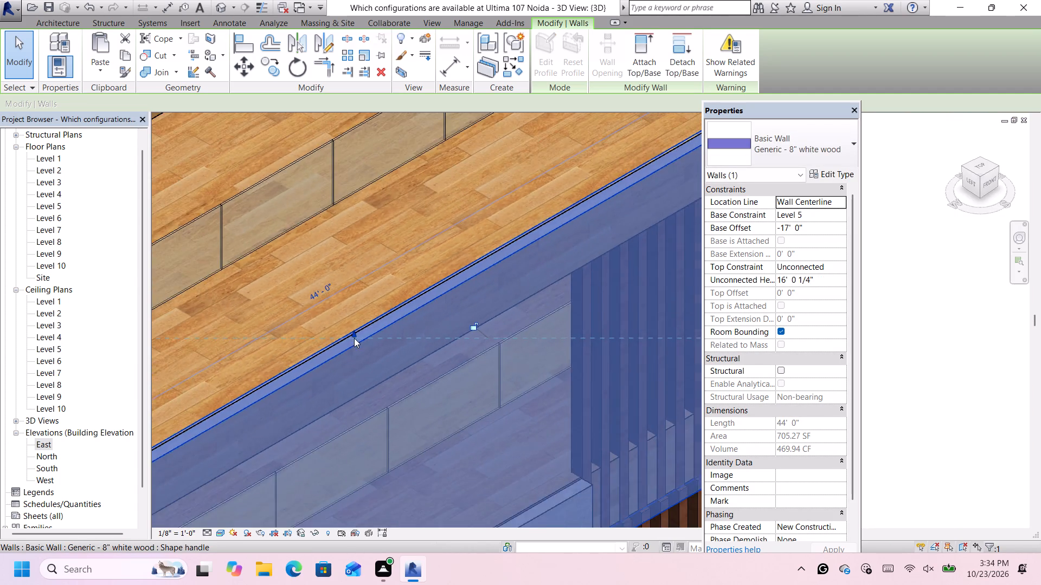
scroll(354, 338, down, 12)
scroll(464, 244, up, 5)
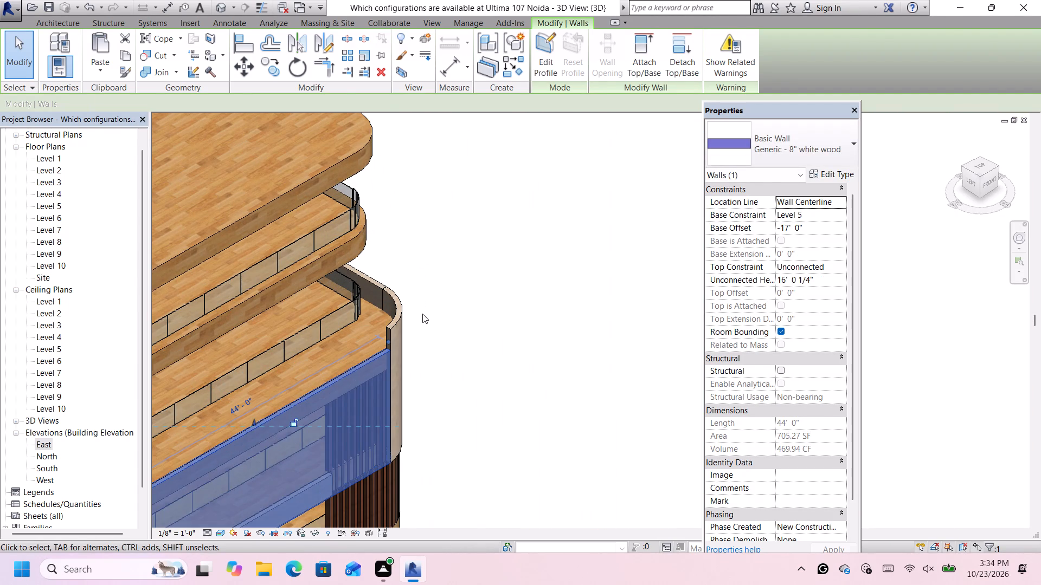
Lower the top of the curved white wood corner wall level with the front wall's top, about 16' high.
click(422, 314)
click(398, 313)
scroll(400, 318, up, 4)
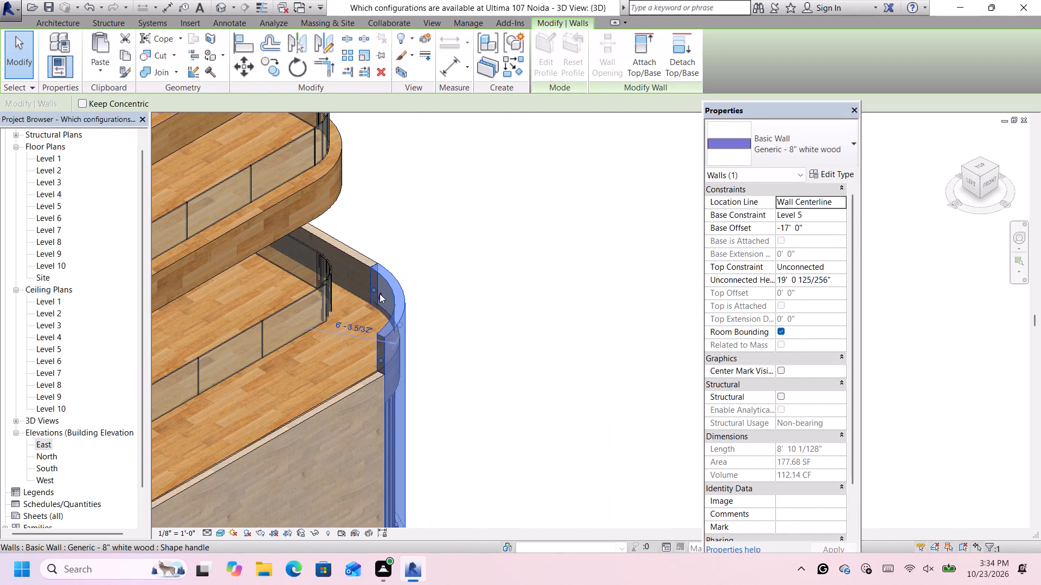
drag(380, 294, 384, 341)
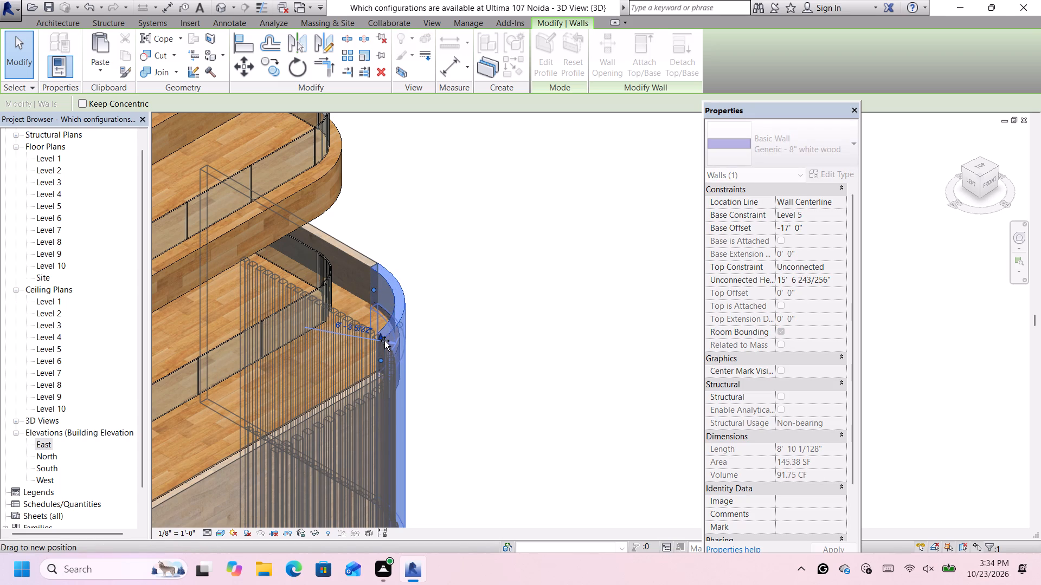
drag(384, 341, 383, 339)
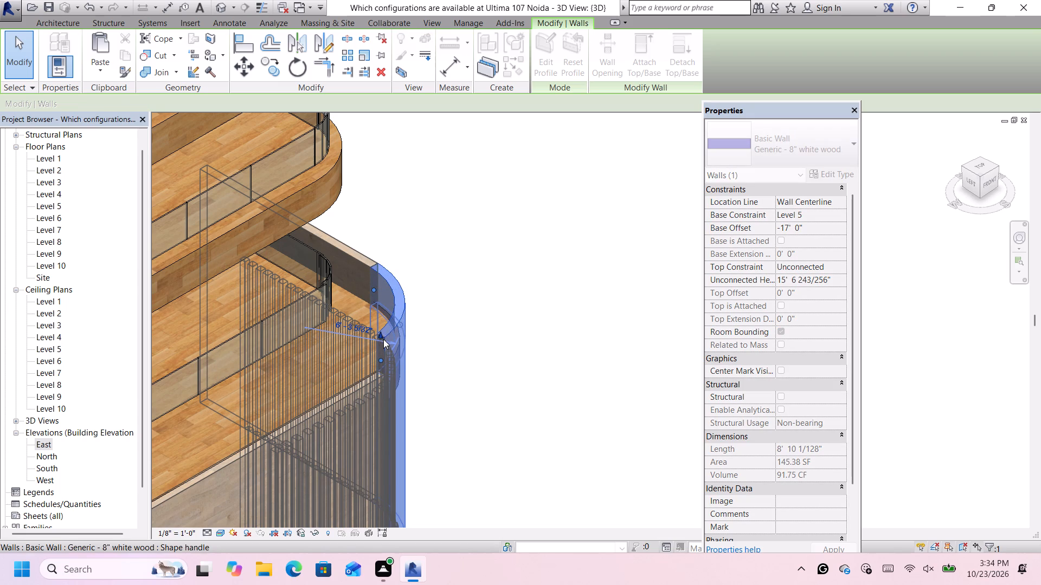
scroll(408, 334, up, 6)
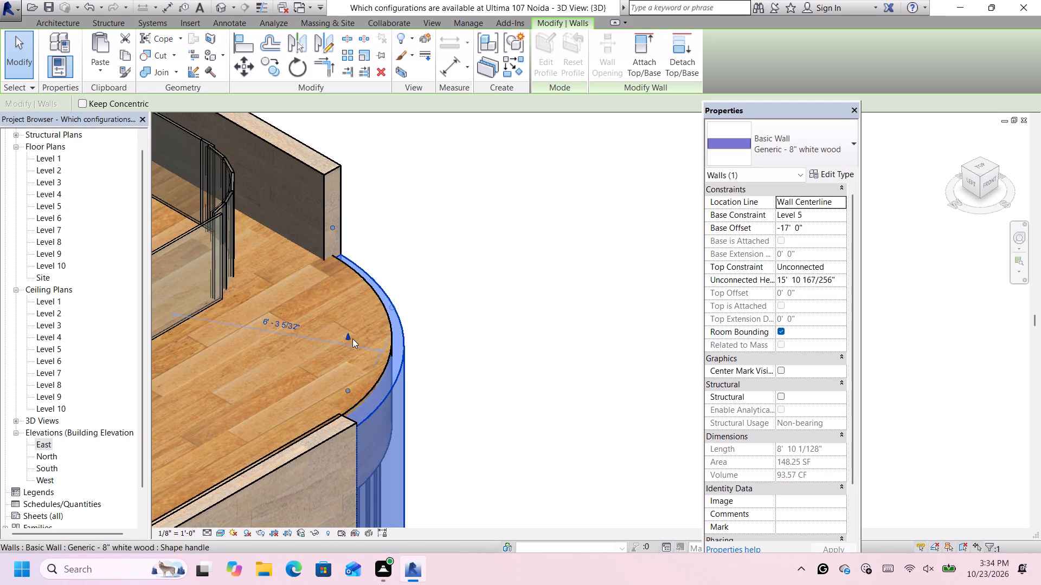
click(346, 336)
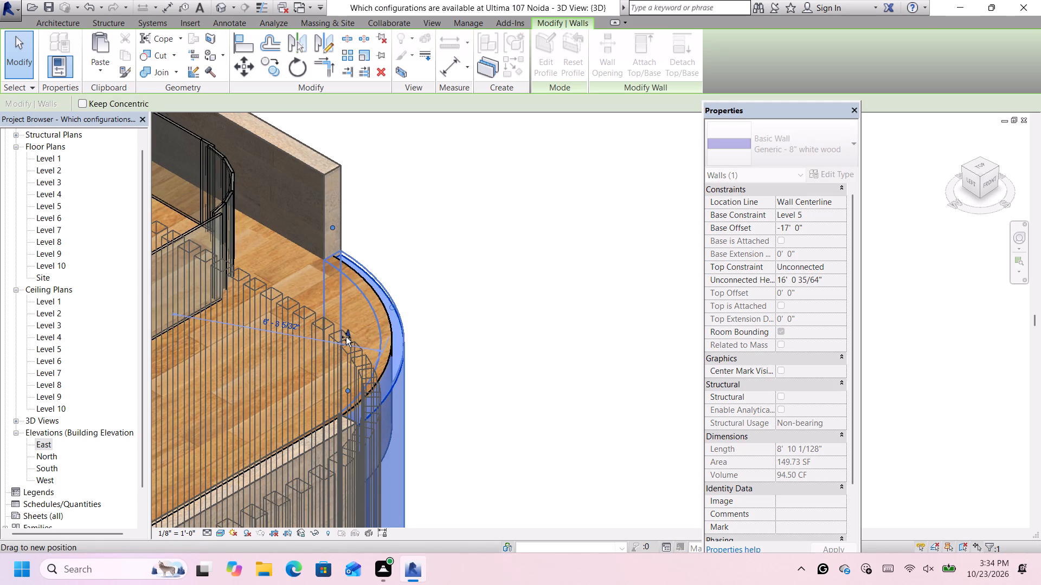
click(434, 321)
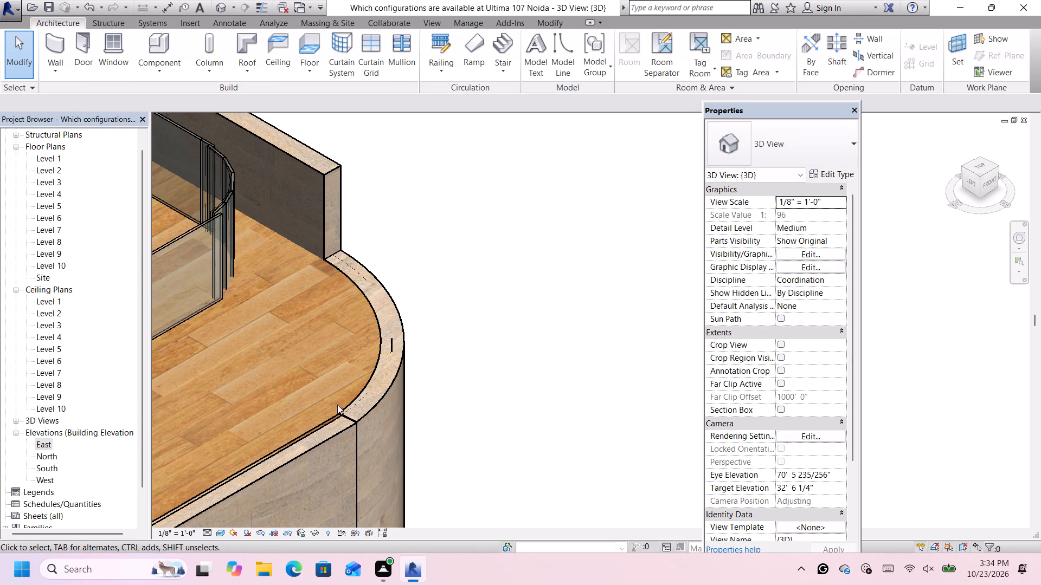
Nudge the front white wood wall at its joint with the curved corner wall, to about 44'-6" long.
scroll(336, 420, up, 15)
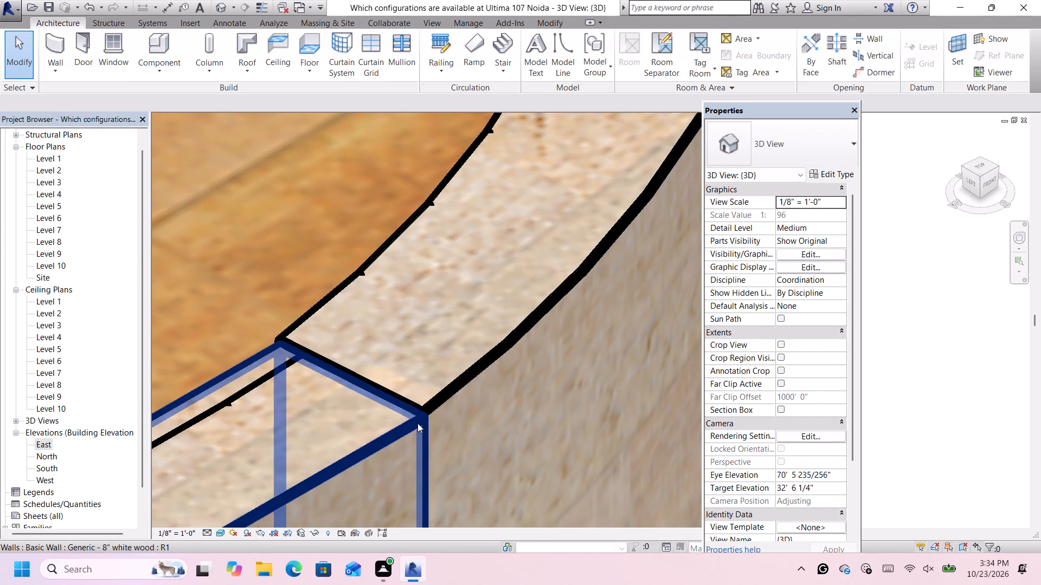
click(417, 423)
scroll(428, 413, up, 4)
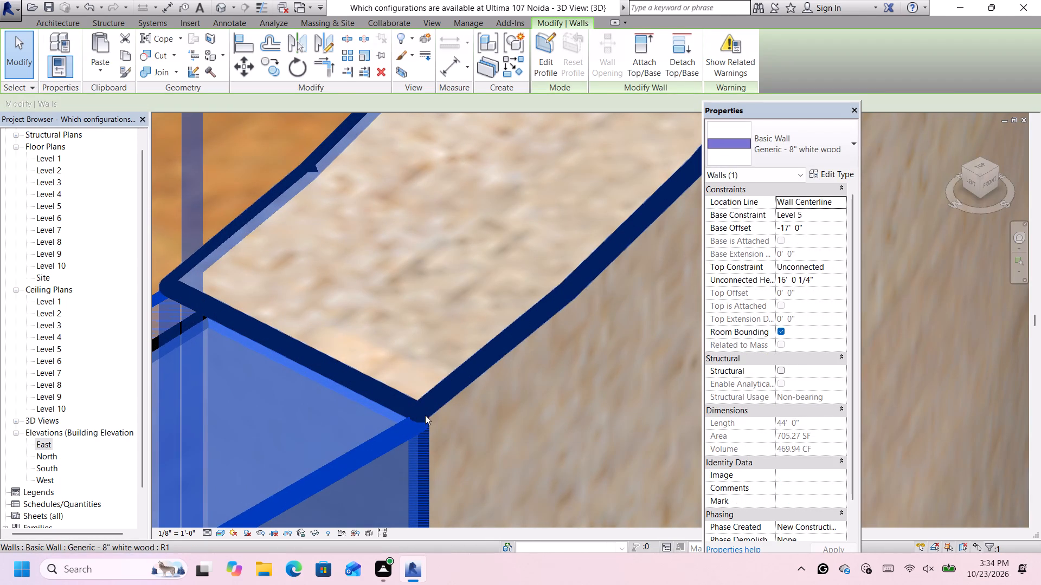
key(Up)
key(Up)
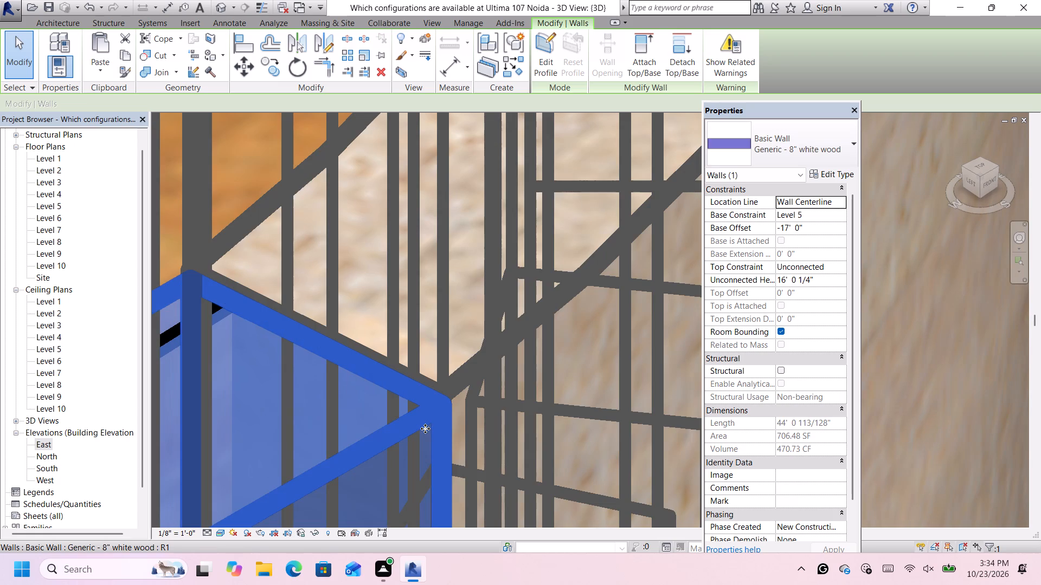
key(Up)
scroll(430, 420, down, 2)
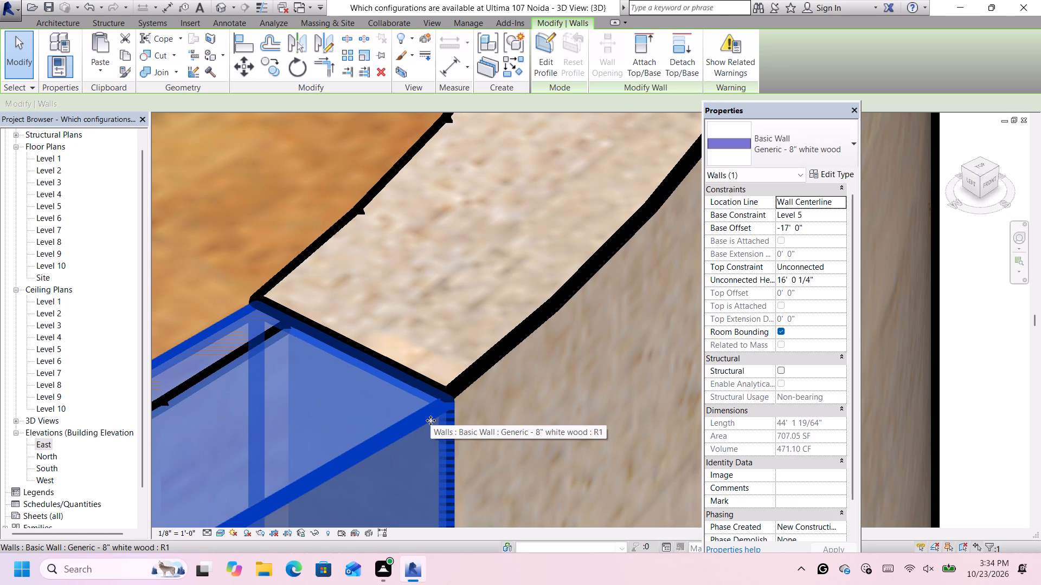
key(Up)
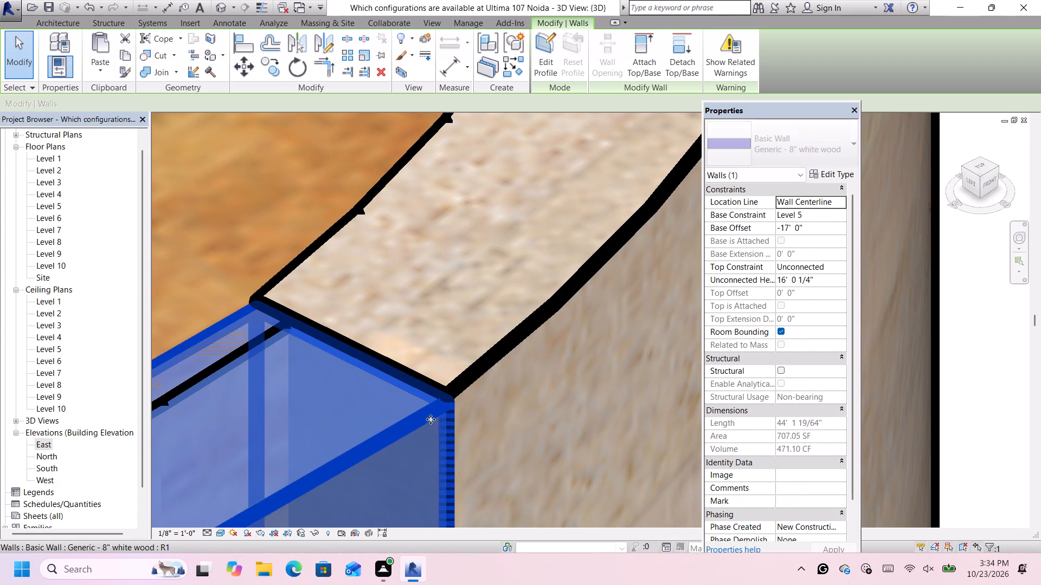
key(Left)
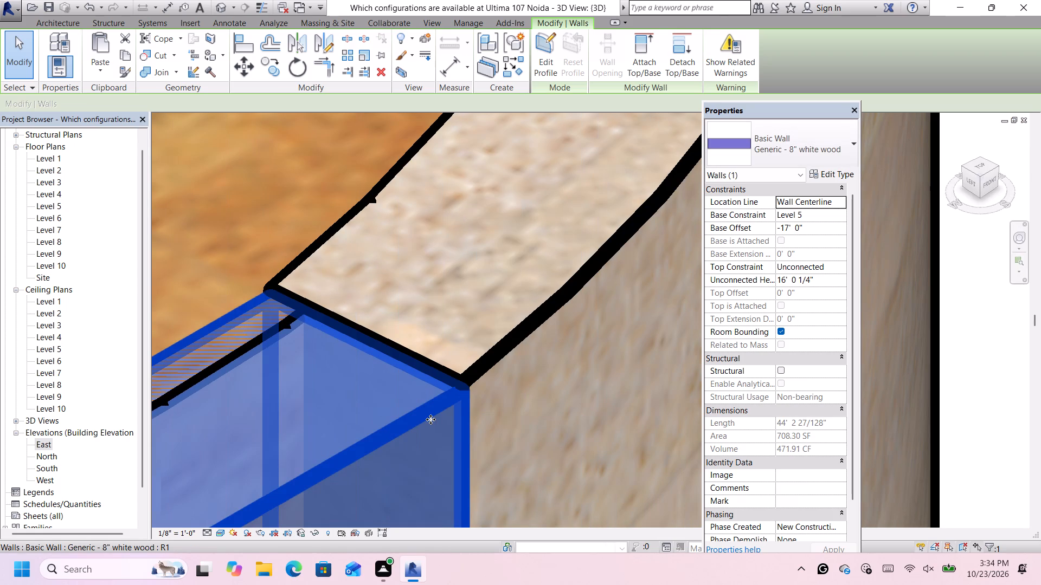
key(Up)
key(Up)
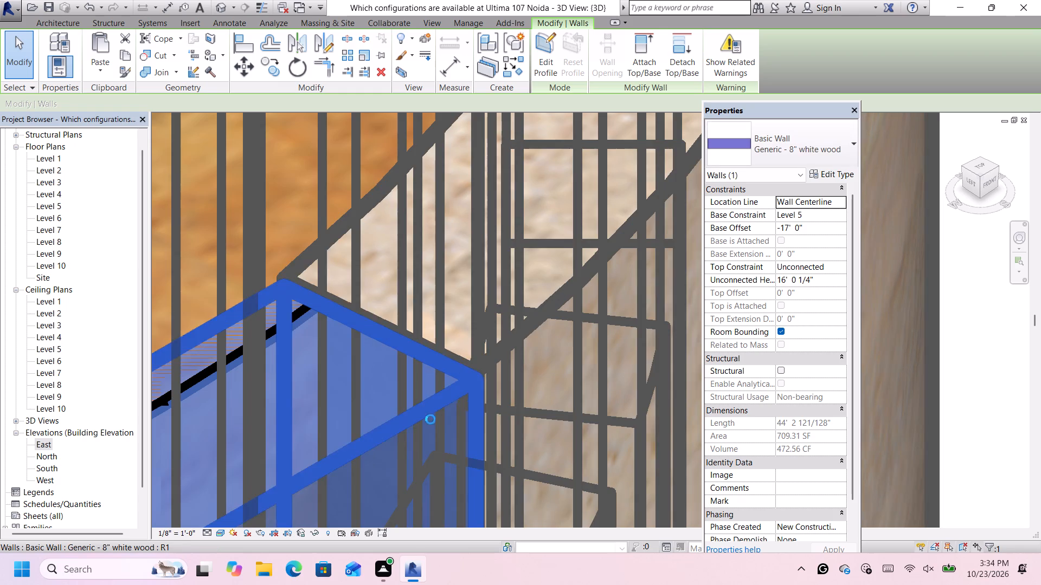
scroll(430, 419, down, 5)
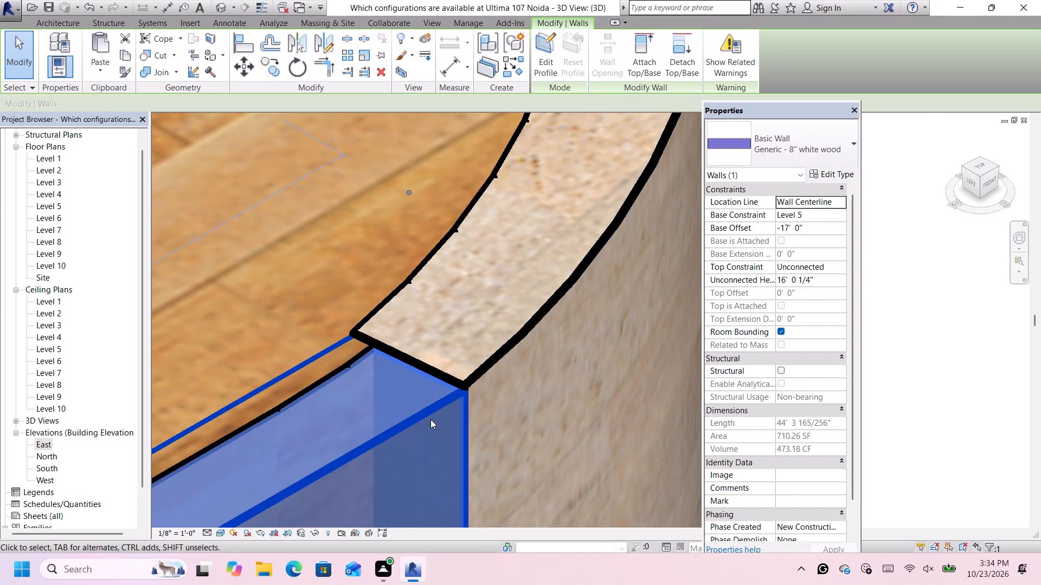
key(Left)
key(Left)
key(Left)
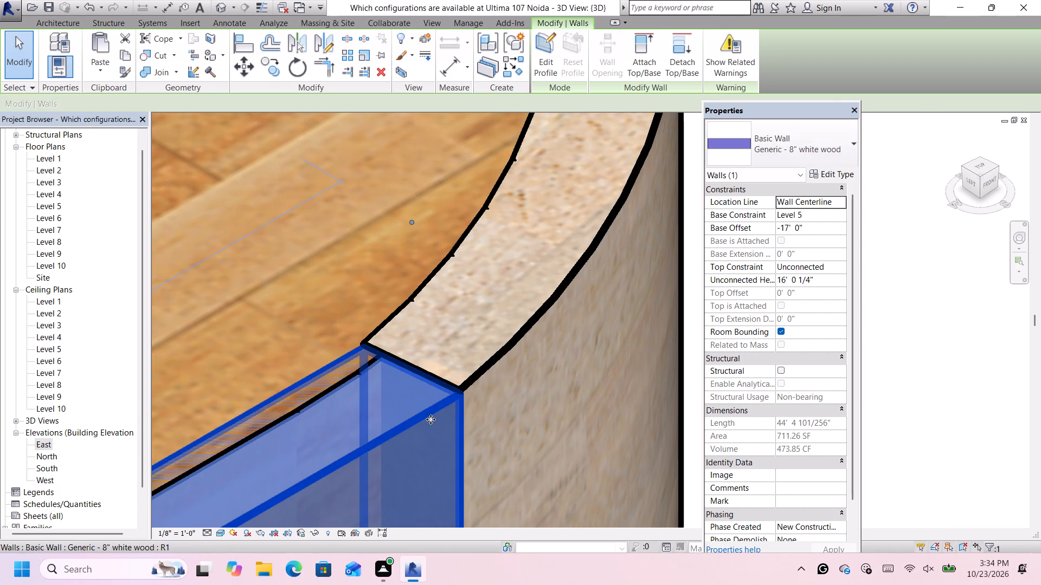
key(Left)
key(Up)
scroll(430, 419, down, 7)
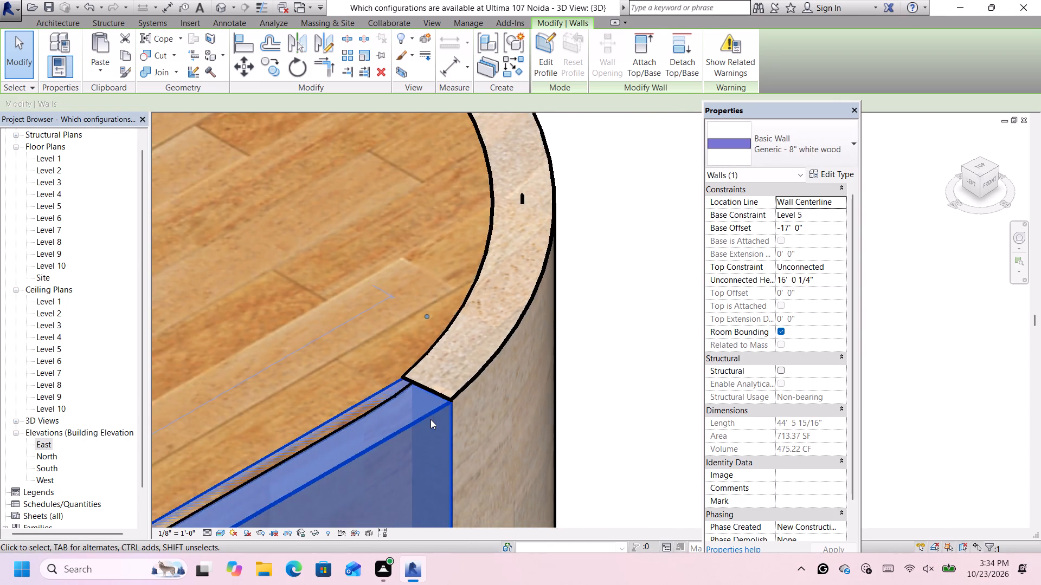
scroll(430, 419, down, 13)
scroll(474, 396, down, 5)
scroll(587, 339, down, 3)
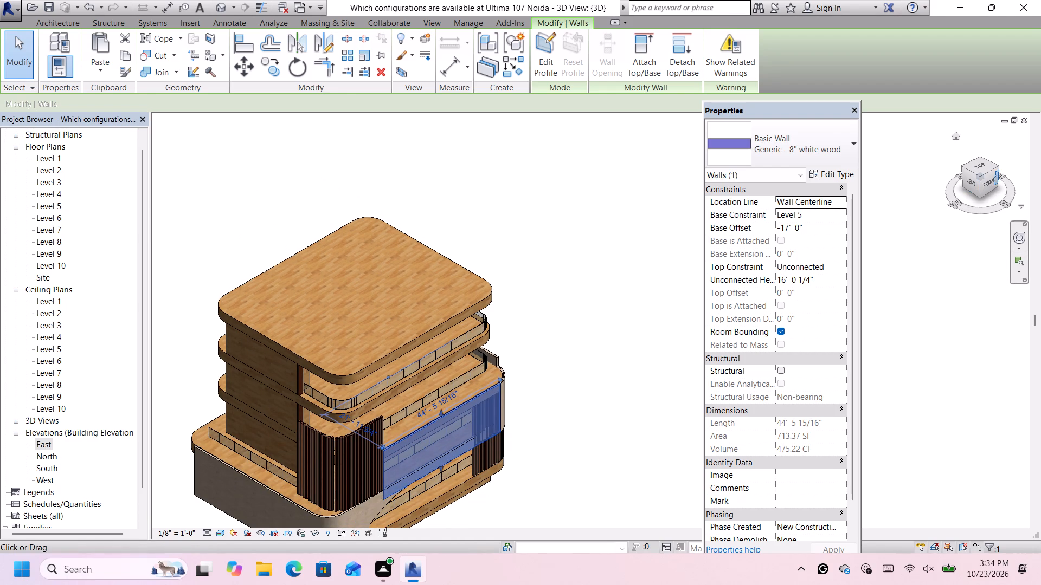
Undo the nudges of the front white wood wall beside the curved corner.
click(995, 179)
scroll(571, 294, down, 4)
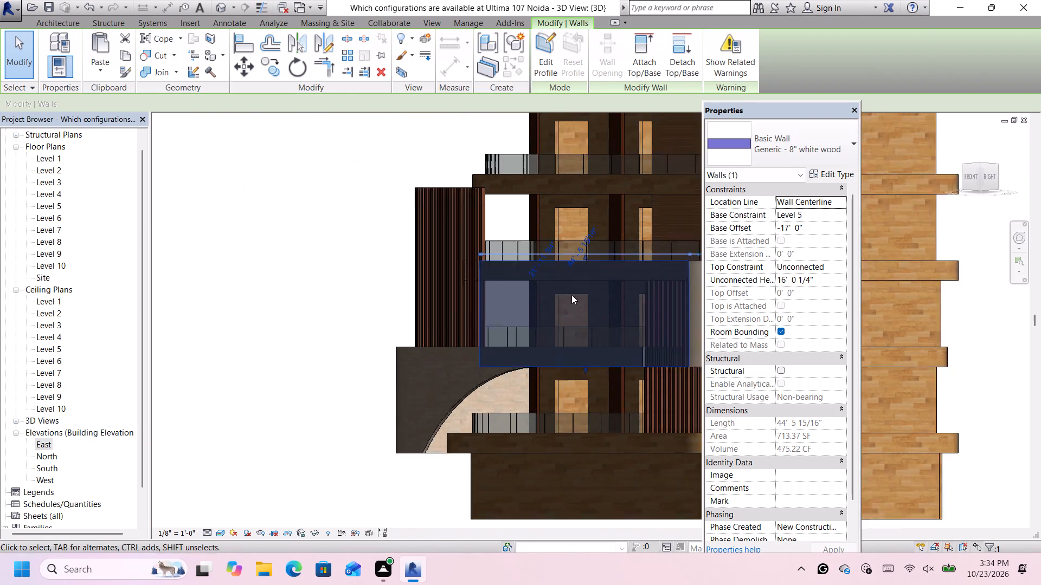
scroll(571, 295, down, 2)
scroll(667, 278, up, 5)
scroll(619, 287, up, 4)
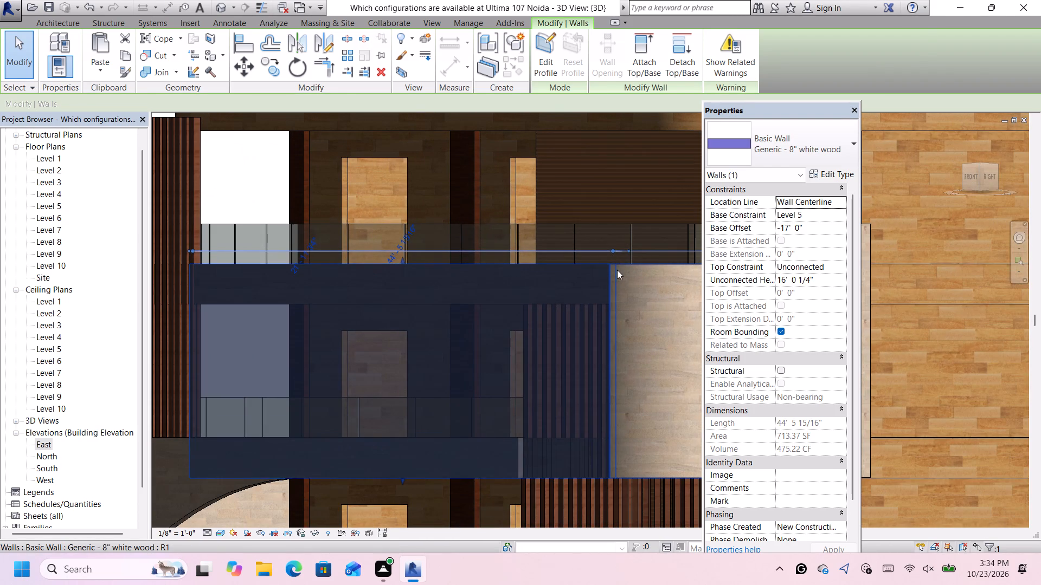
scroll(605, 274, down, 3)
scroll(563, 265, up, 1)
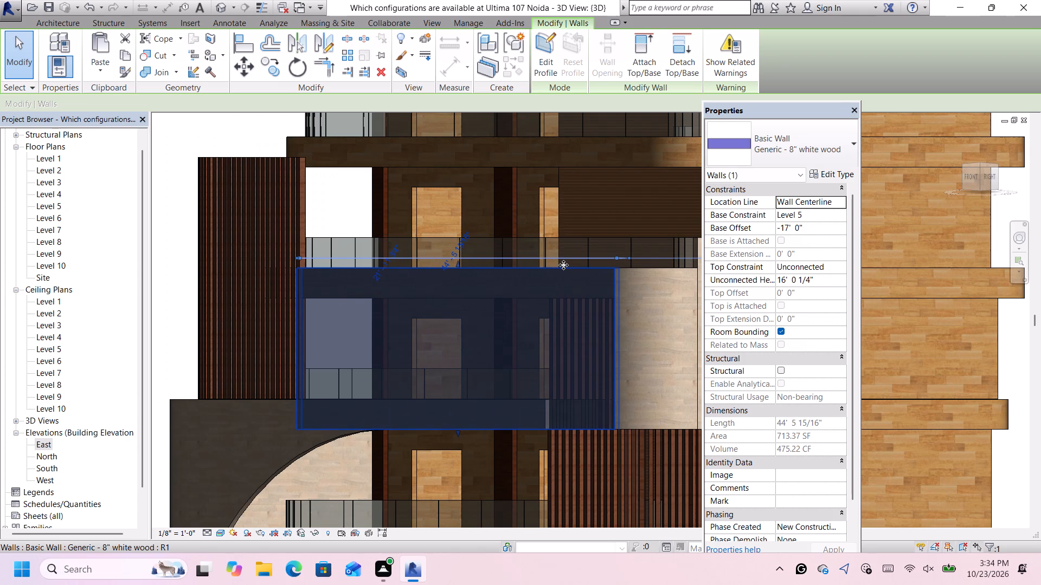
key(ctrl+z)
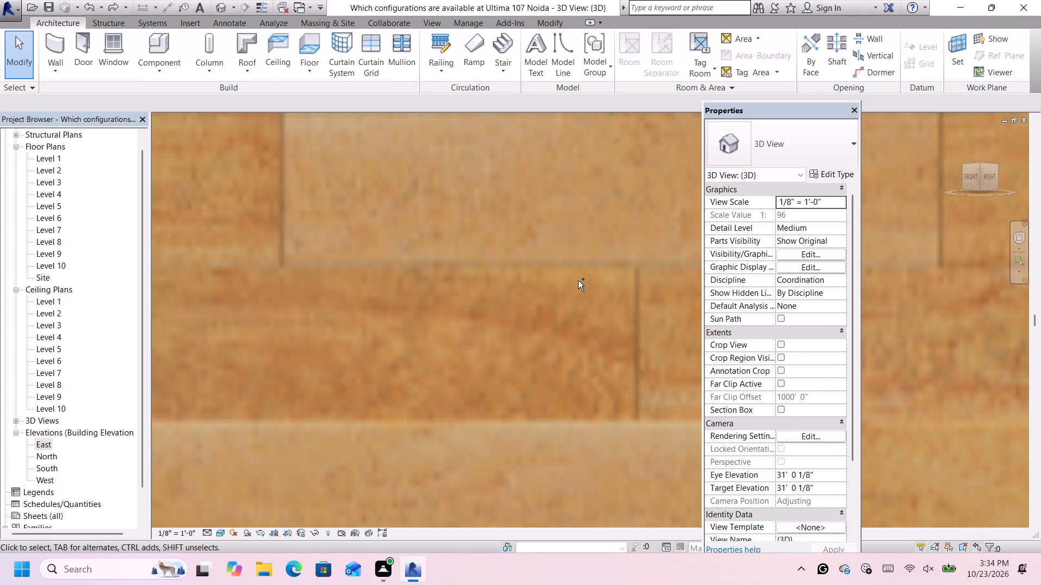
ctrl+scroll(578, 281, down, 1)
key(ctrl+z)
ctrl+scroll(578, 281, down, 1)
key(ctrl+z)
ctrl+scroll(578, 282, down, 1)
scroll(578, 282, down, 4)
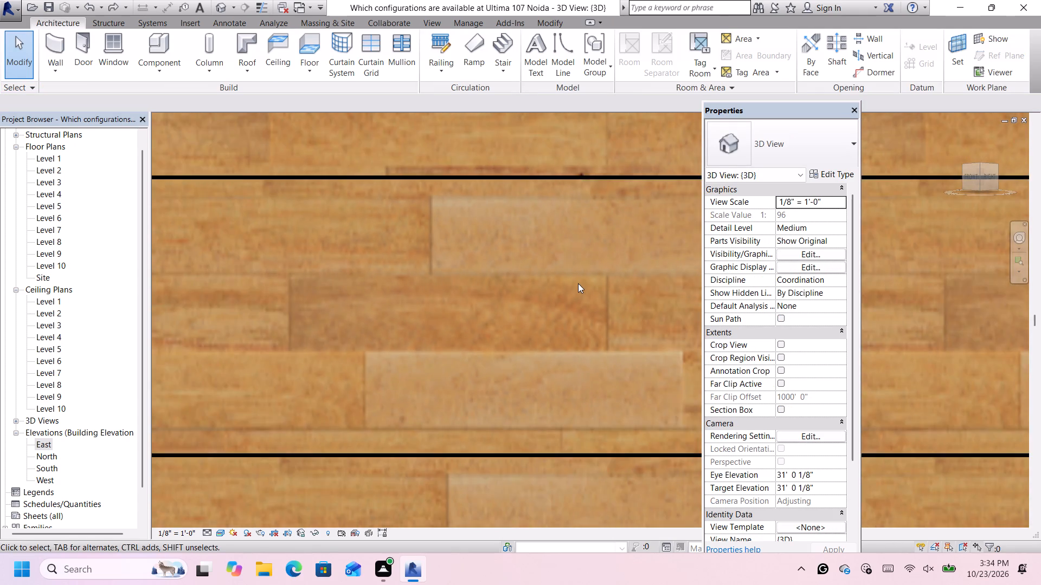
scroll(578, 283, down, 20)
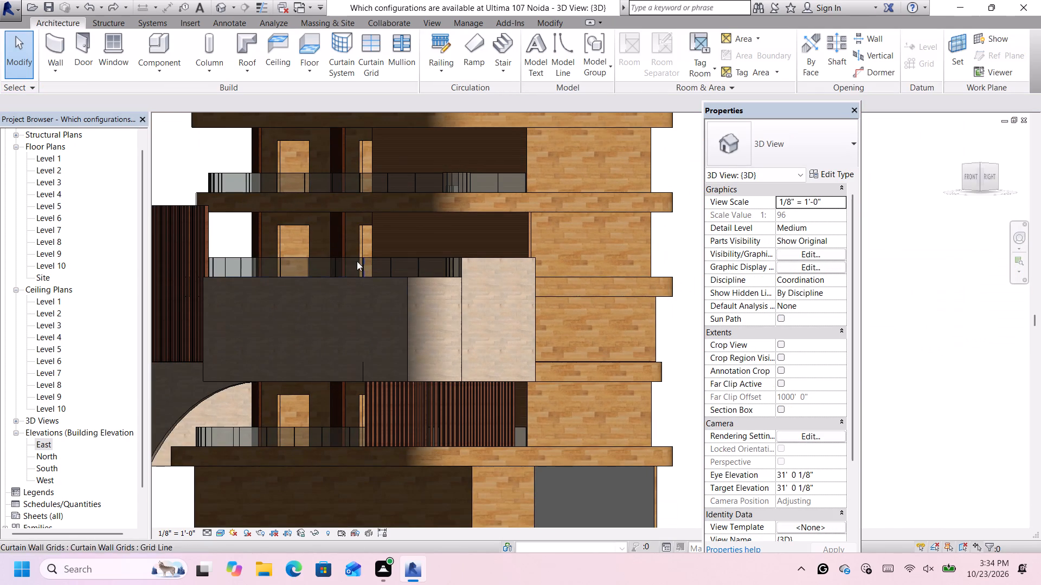
Fine-tune the top of the curved white wood corner wall onto the floor slab's edge line, about 16' high.
scroll(353, 279, up, 1)
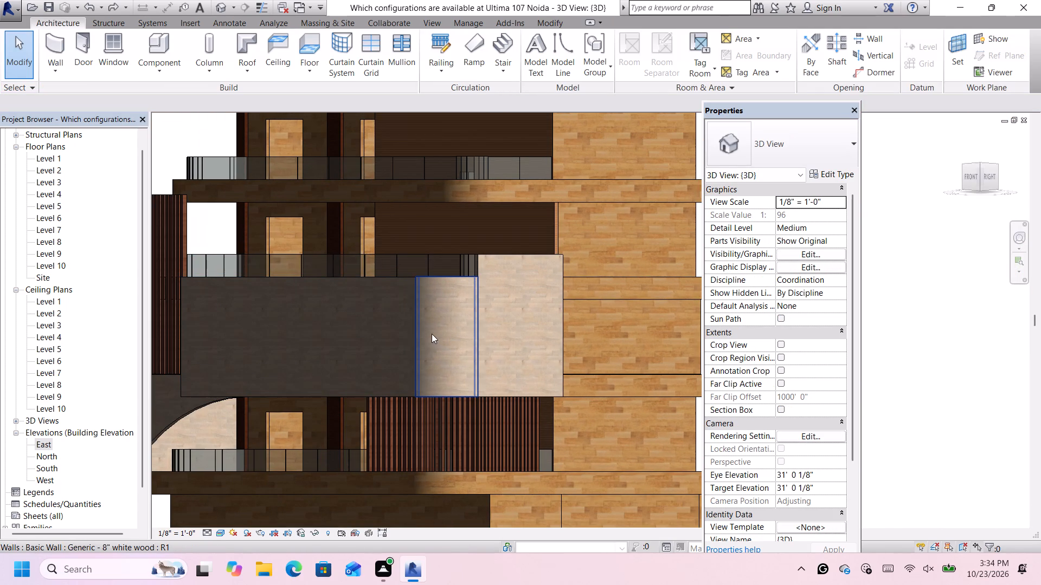
scroll(447, 278, up, 4)
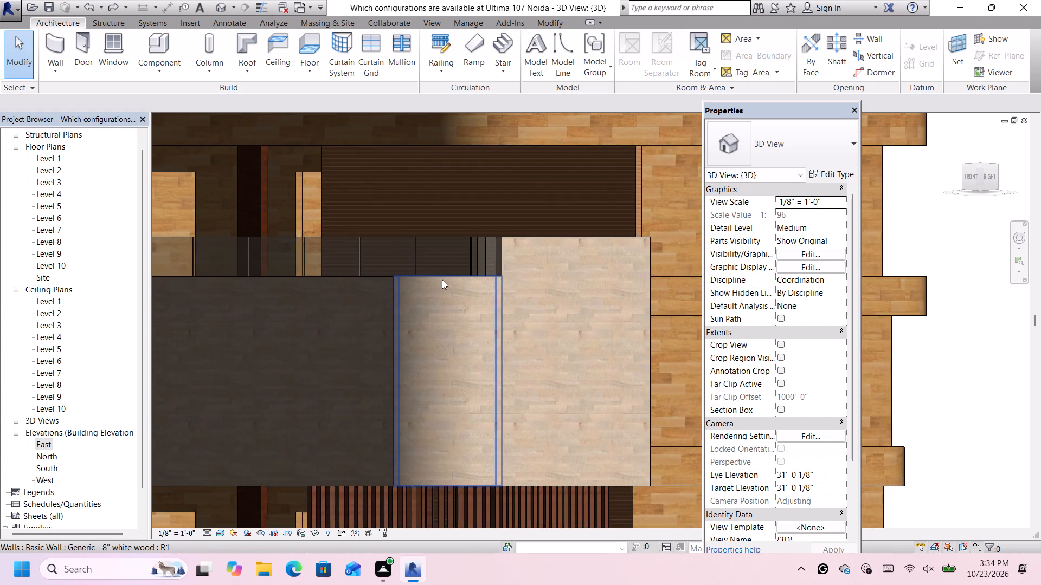
scroll(439, 282, up, 8)
click(440, 274)
scroll(370, 267, up, 1)
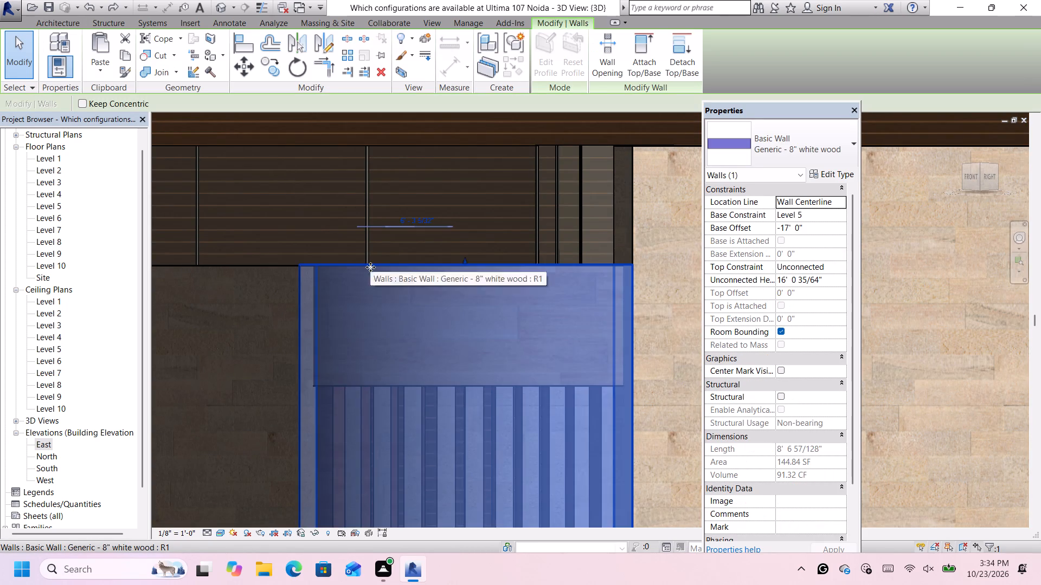
scroll(370, 267, up, 5)
scroll(383, 268, down, 4)
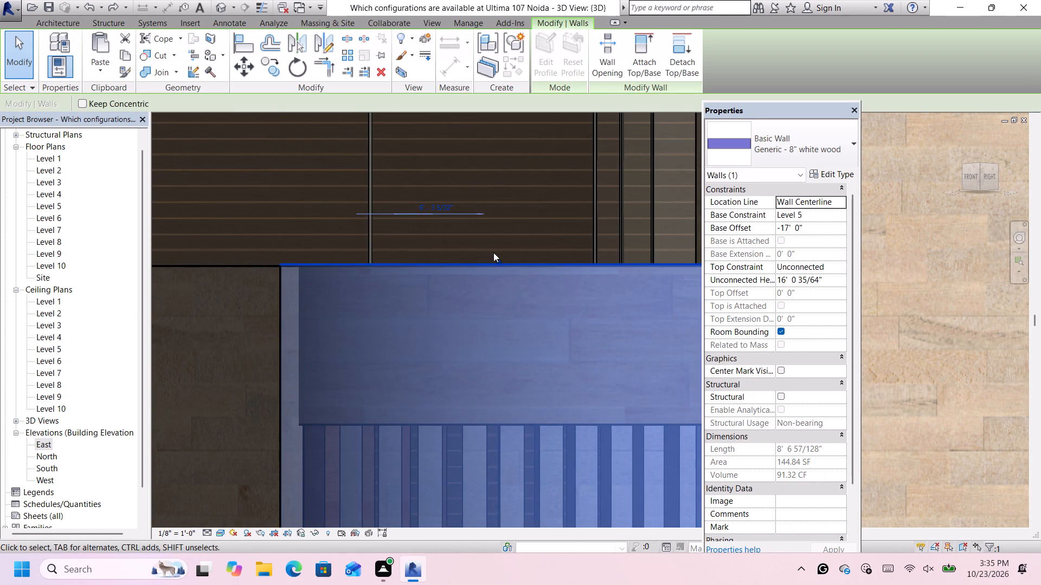
drag(499, 260, 499, 261)
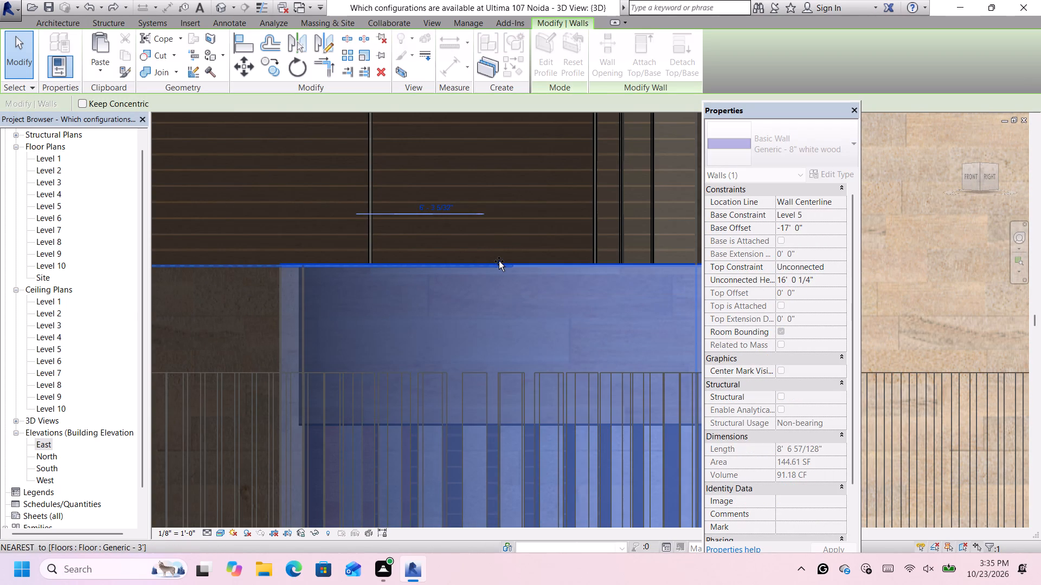
drag(499, 261, 499, 266)
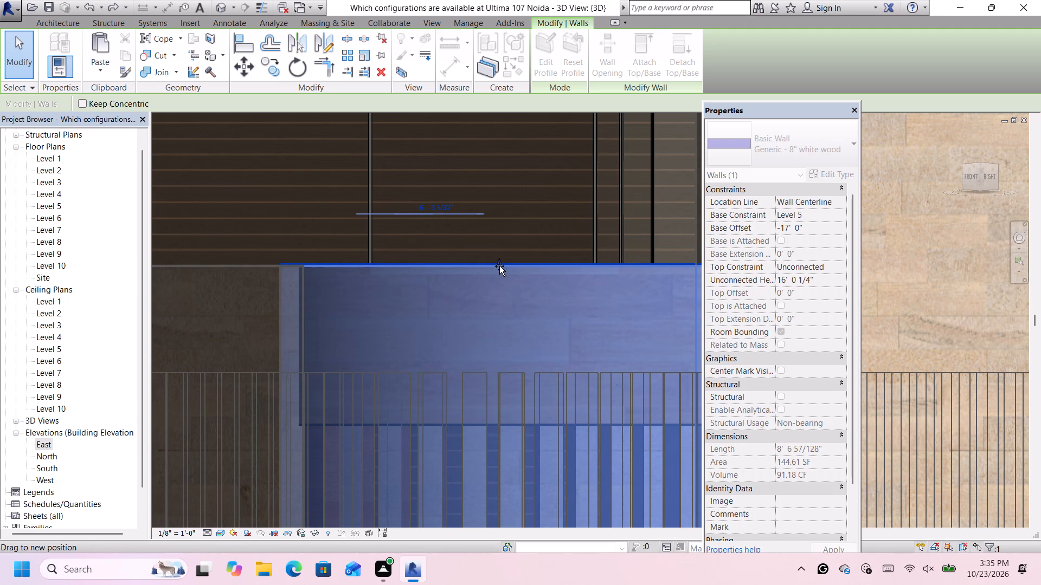
drag(499, 266, 500, 267)
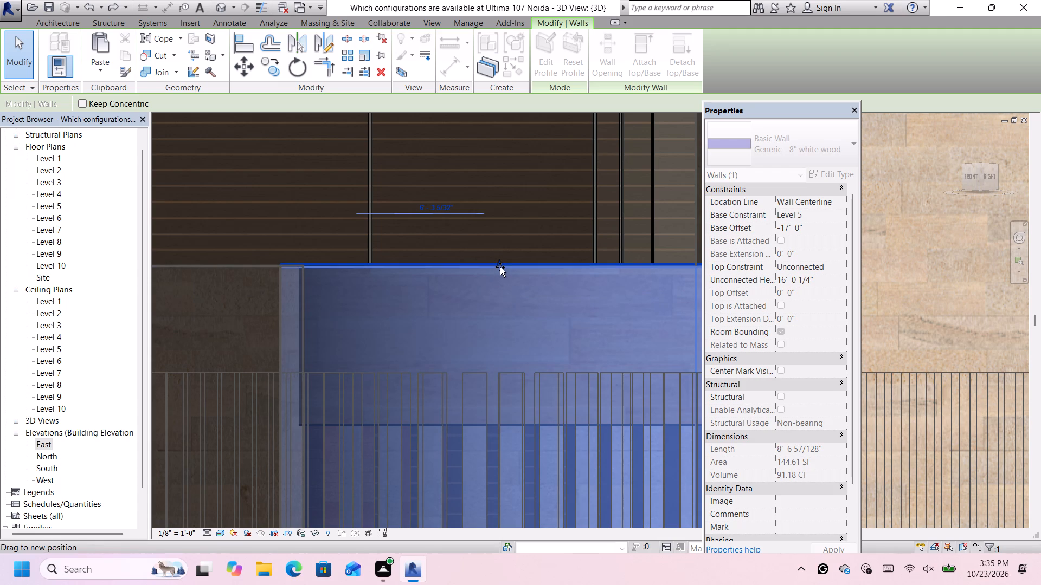
drag(500, 267, 500, 266)
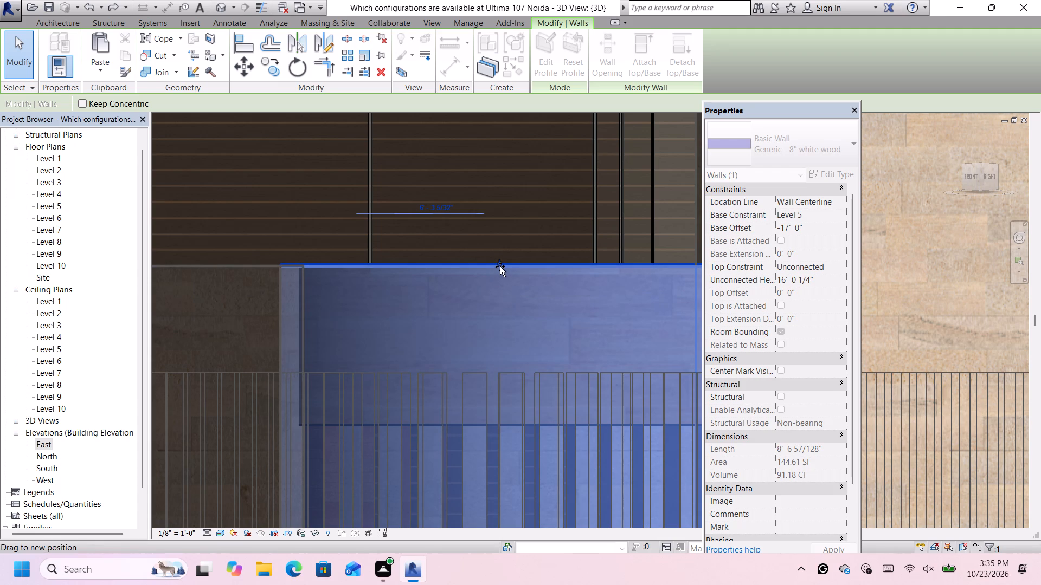
drag(500, 266, 500, 266)
scroll(500, 268, down, 13)
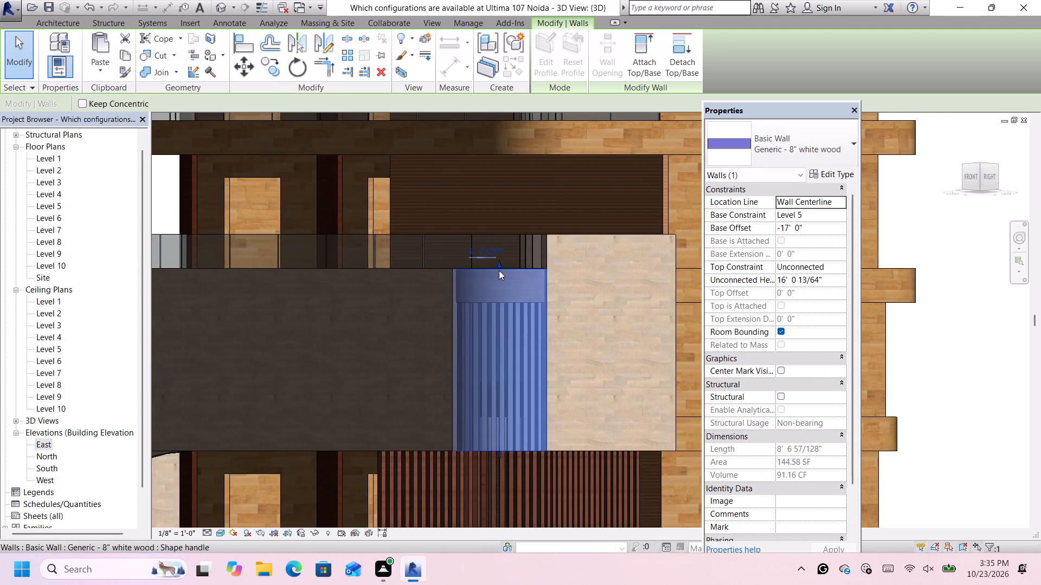
scroll(499, 270, down, 3)
scroll(549, 257, up, 2)
Lower the top of the 16' long white wood side wall level with the curved corner wall's top, 16' high.
click(550, 258)
scroll(550, 260, up, 6)
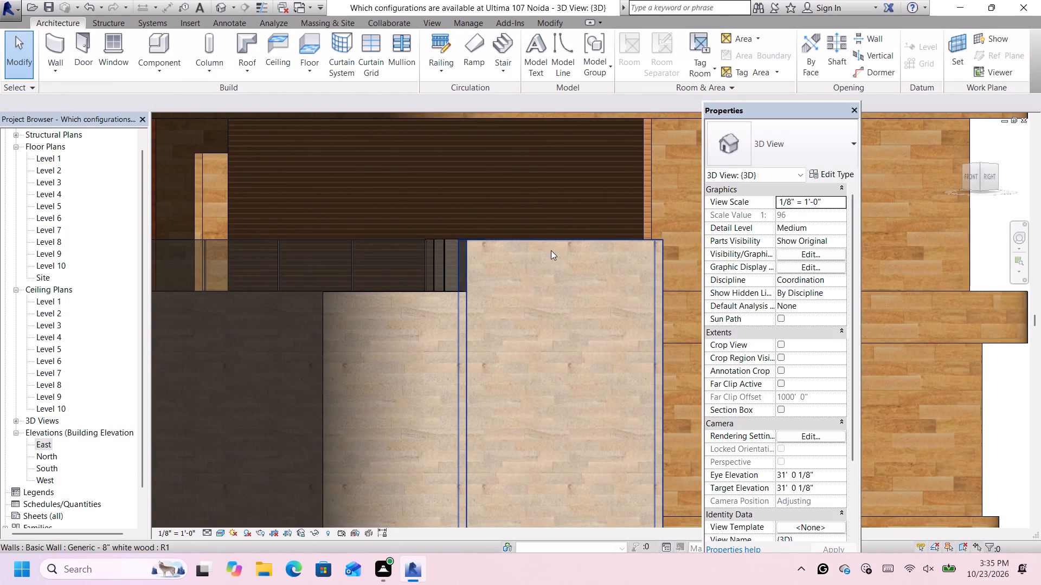
scroll(551, 242, up, 2)
click(551, 242)
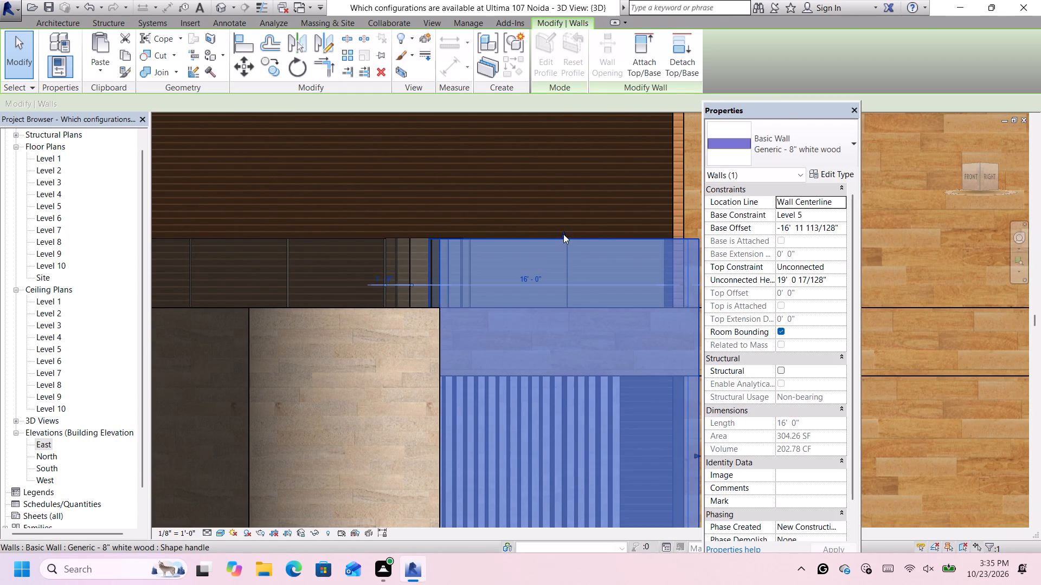
drag(563, 233, 566, 314)
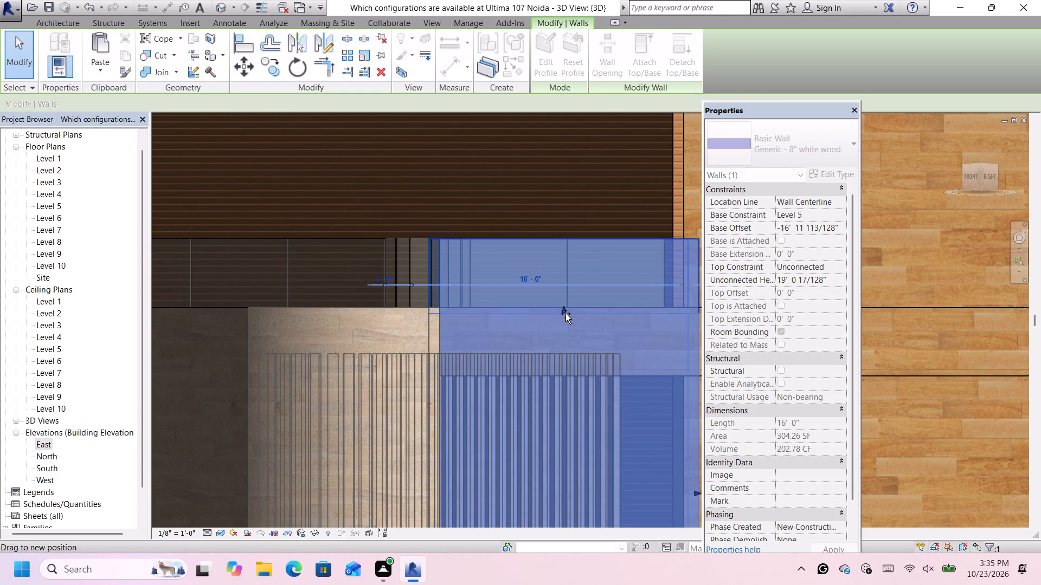
drag(566, 314, 566, 308)
scroll(562, 312, down, 13)
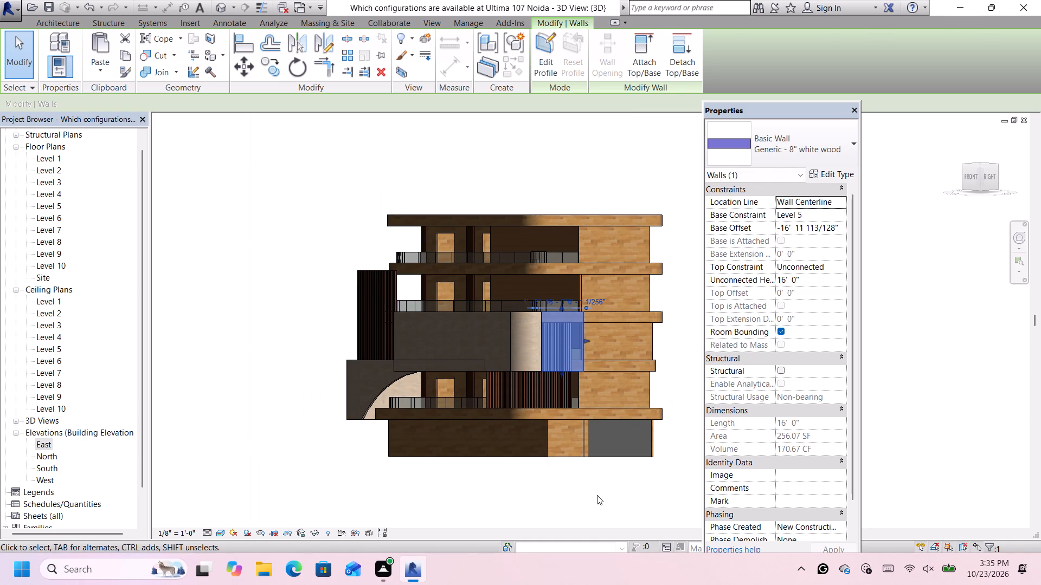
click(597, 495)
Open the profile of the long front white wood wall for editing, seen from the front.
scroll(445, 363, up, 1)
click(445, 307)
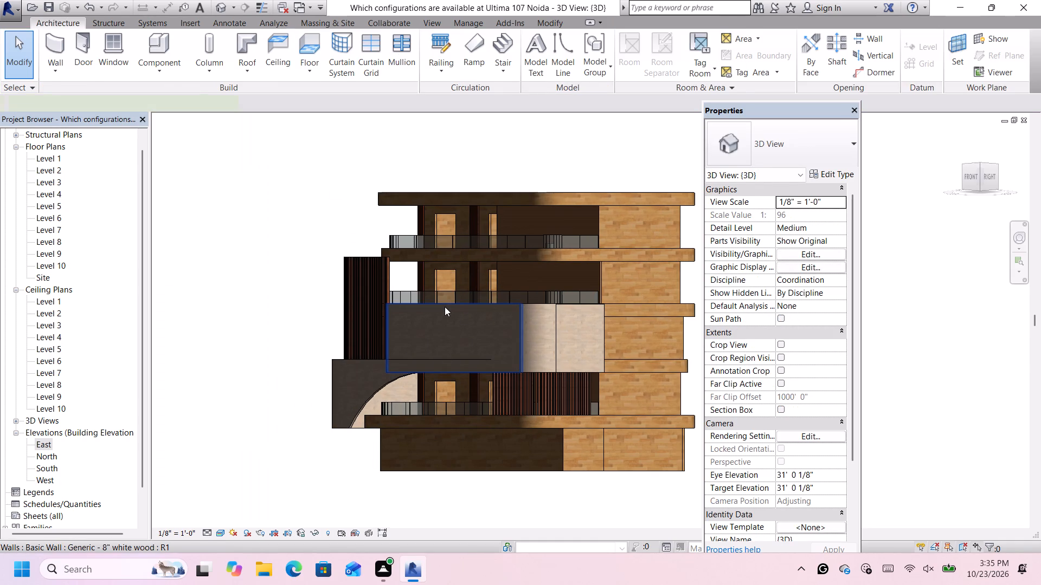
click(972, 178)
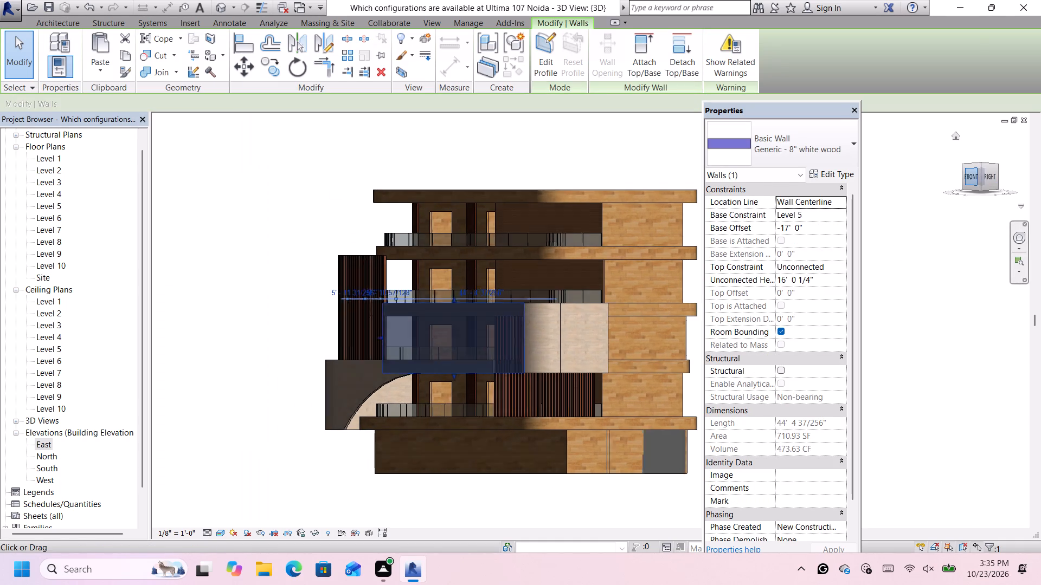
scroll(733, 278, down, 5)
scroll(578, 290, down, 6)
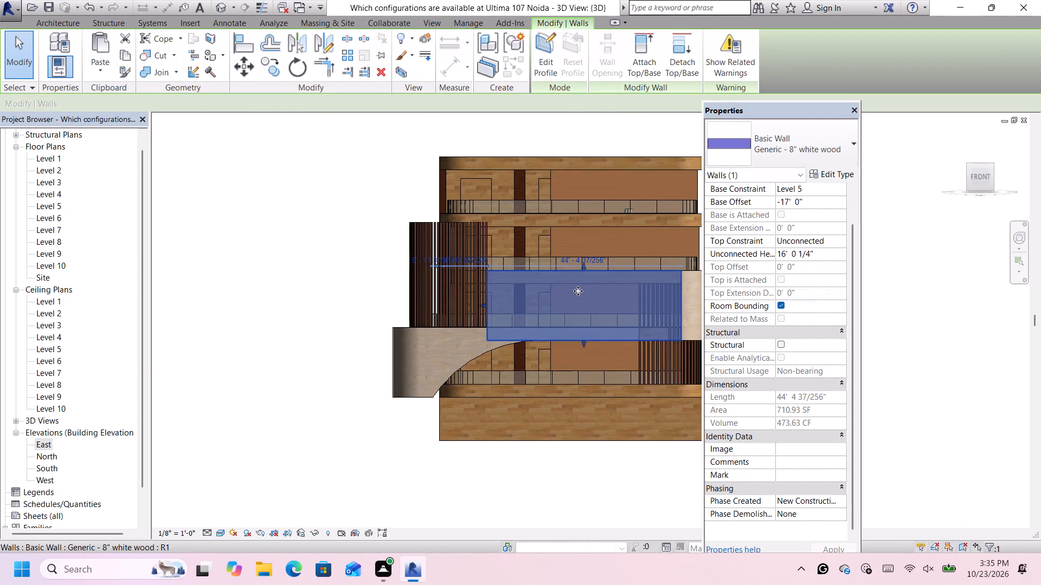
scroll(578, 291, down, 4)
double_click(578, 292)
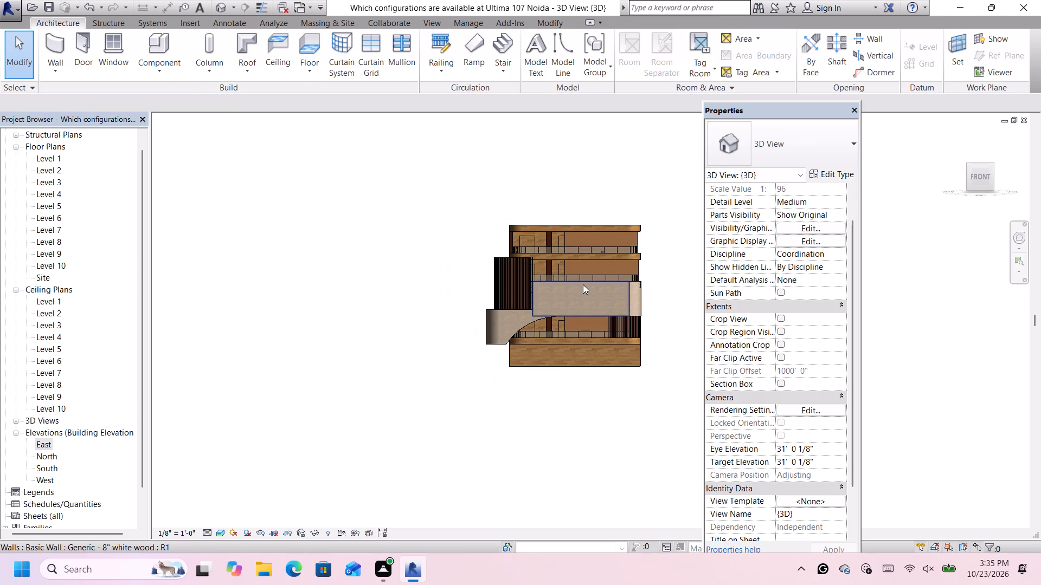
double_click(583, 284)
double_click(583, 284)
triple_click(583, 284)
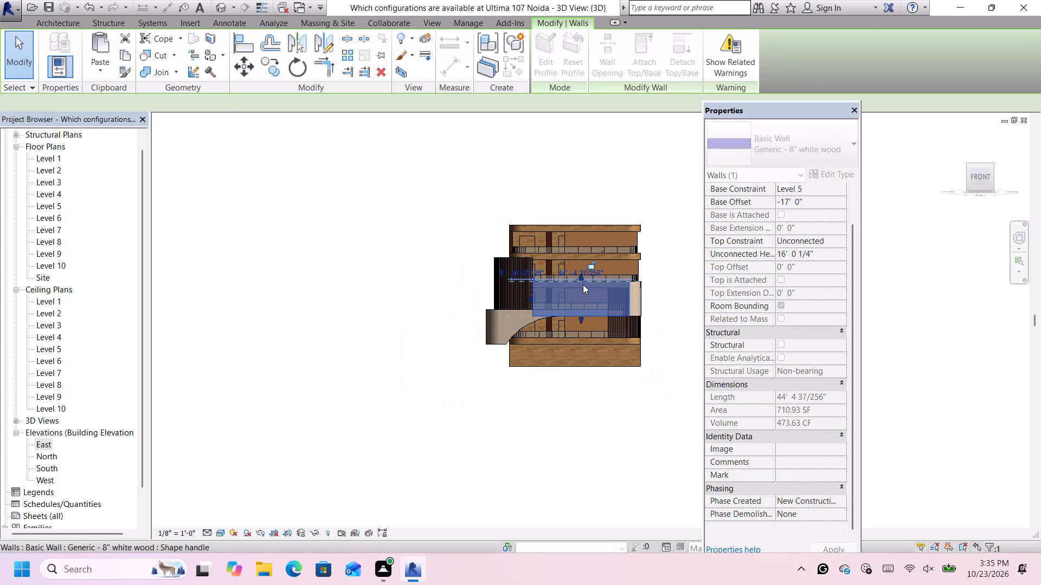
triple_click(590, 298)
click(590, 298)
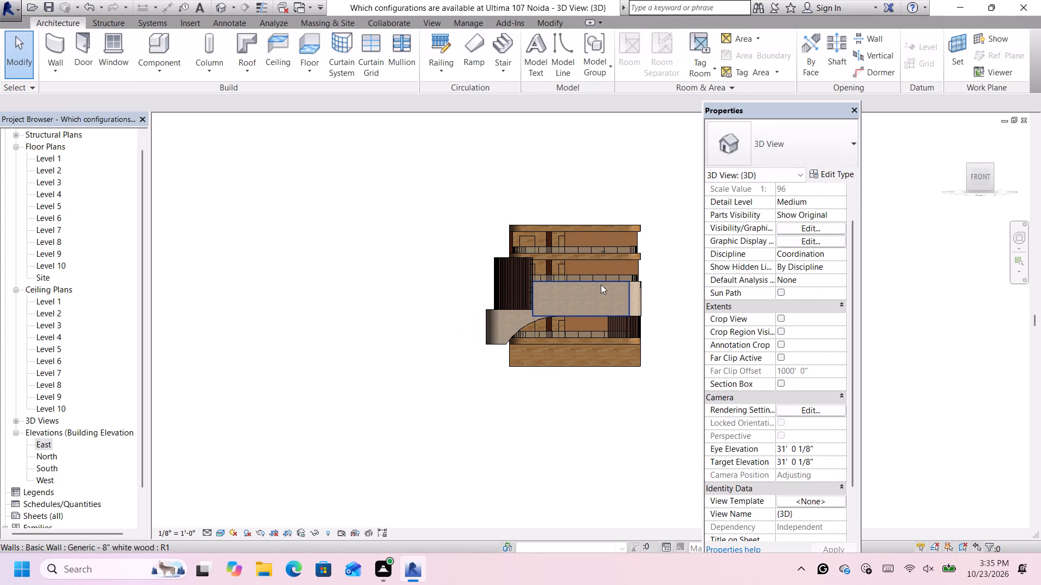
triple_click(602, 284)
double_click(603, 284)
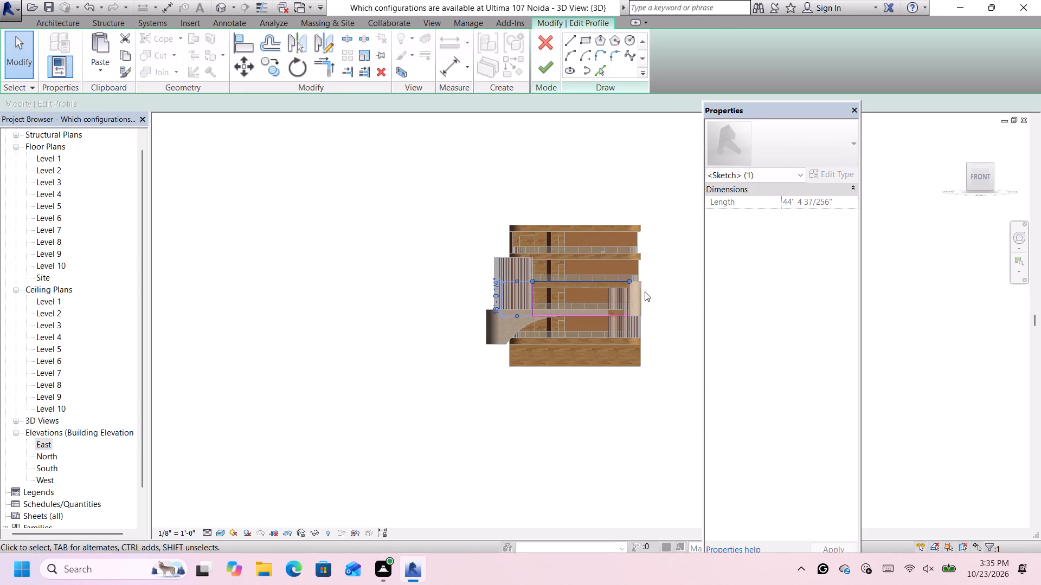
Offset a copy of the profile's vertical edge beside the curved corner 25' inward.
scroll(656, 300, up, 4)
click(663, 298)
scroll(659, 301, up, 5)
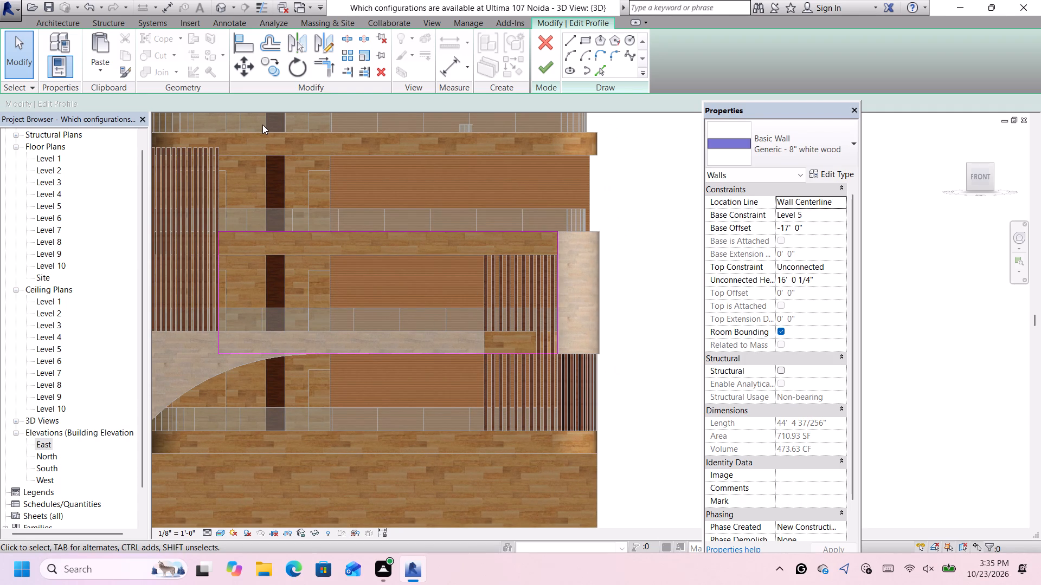
click(323, 67)
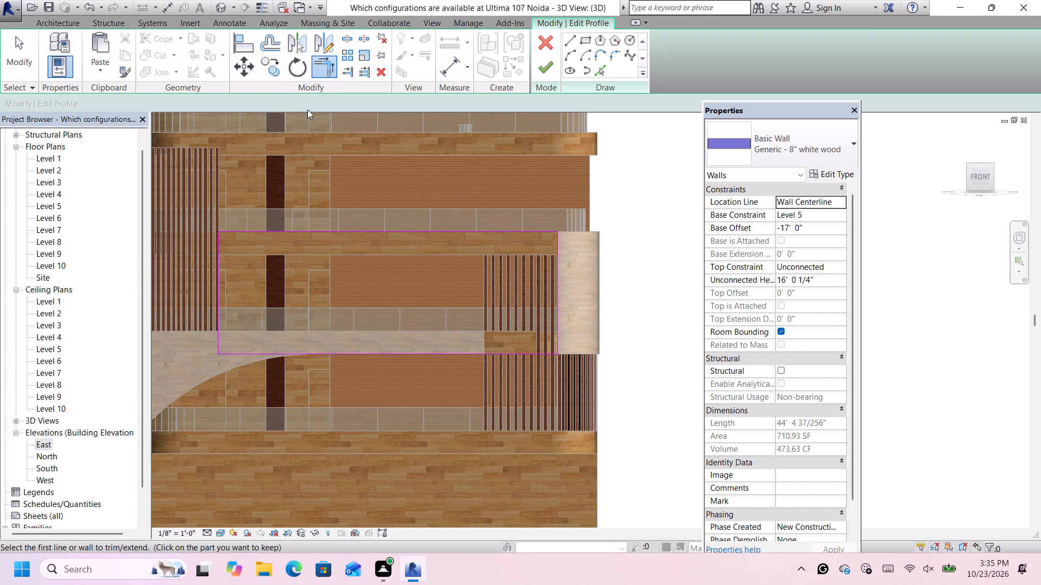
click(275, 42)
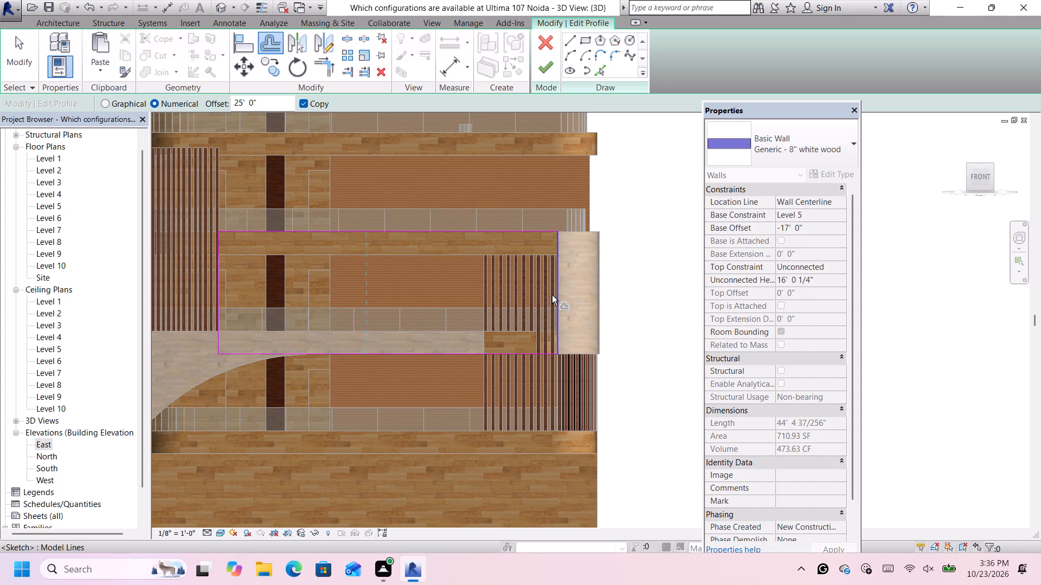
click(552, 295)
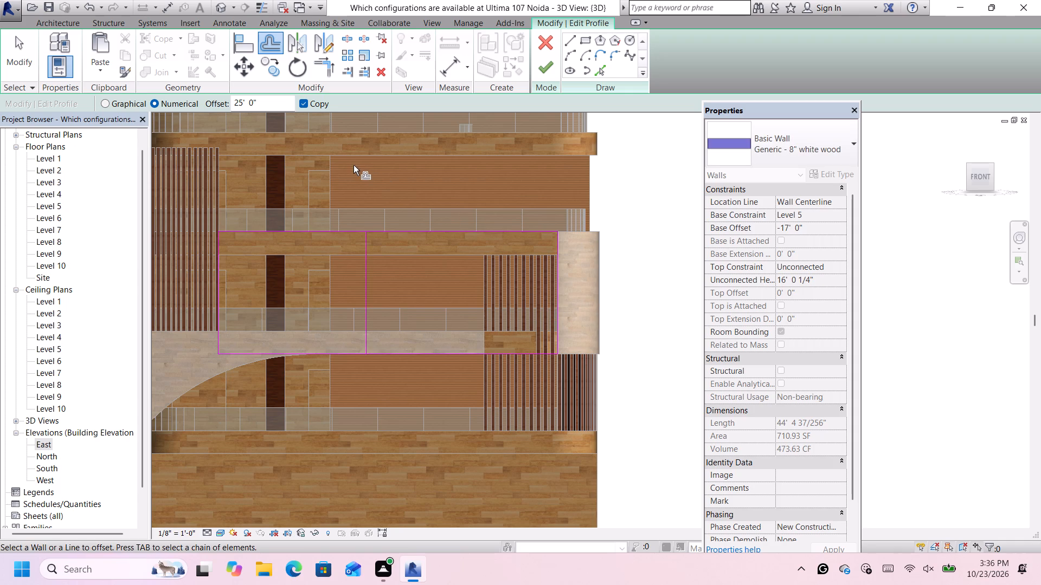
Offset a copy of the profile's top edge 3' downward, inside the wall outline.
drag(282, 101, 233, 103)
key(BackSpace)
text(3')
key(Return)
click(275, 230)
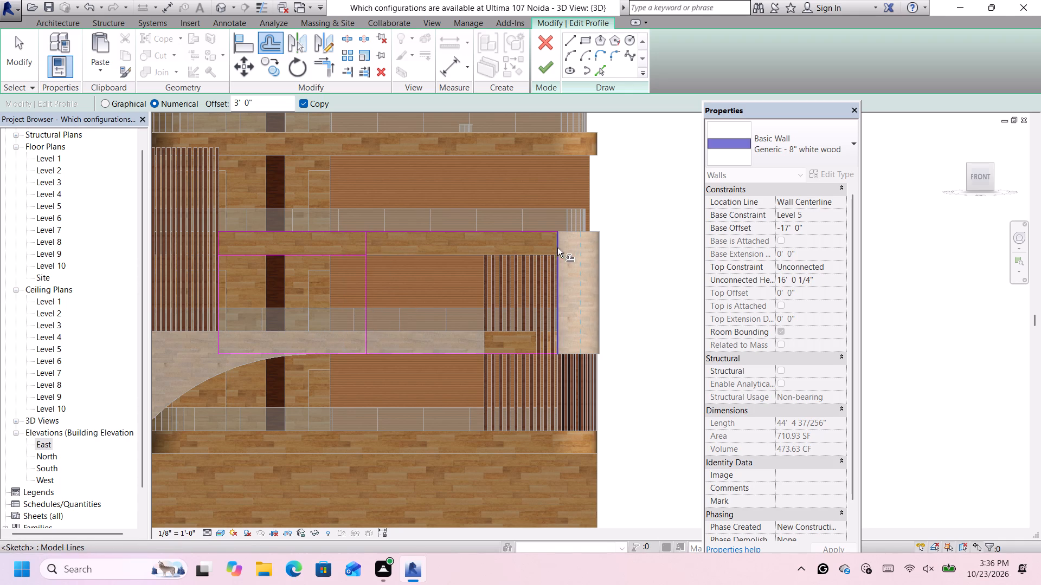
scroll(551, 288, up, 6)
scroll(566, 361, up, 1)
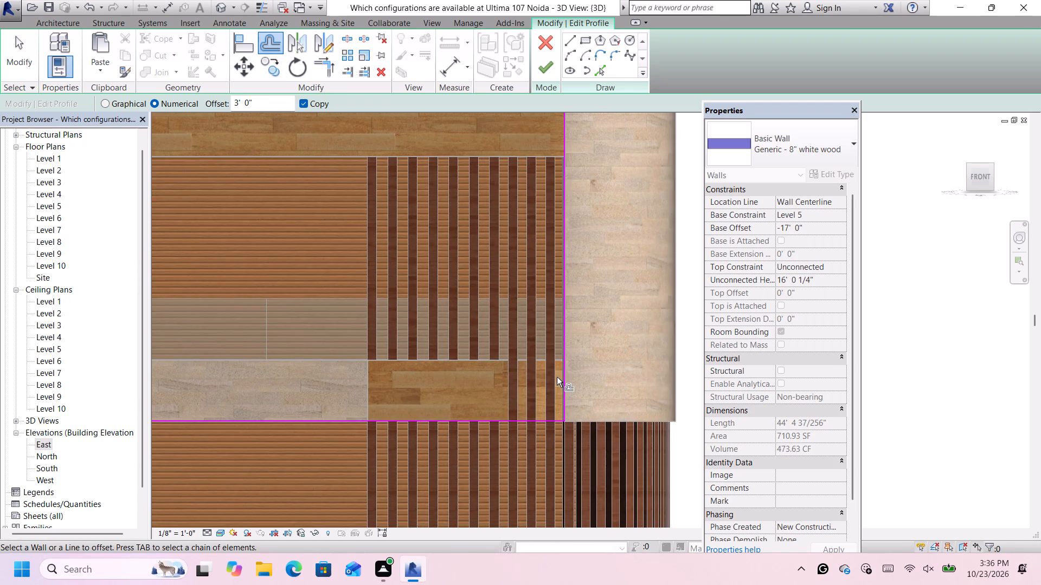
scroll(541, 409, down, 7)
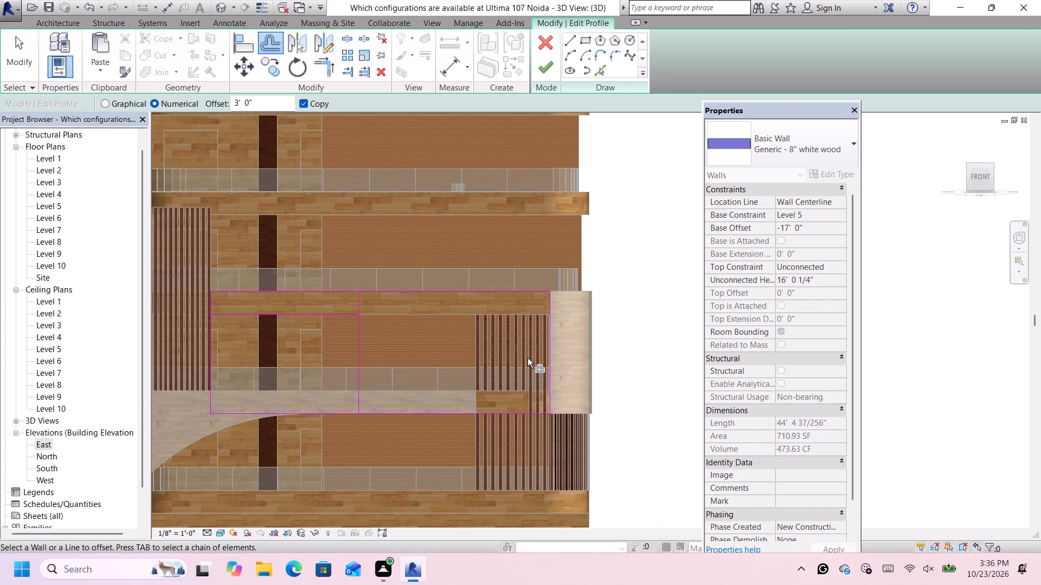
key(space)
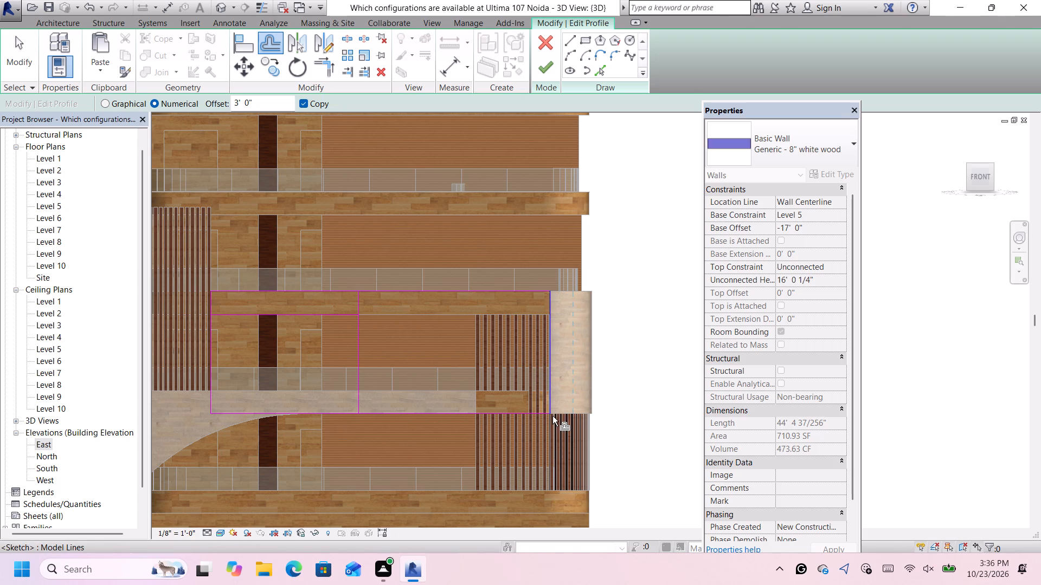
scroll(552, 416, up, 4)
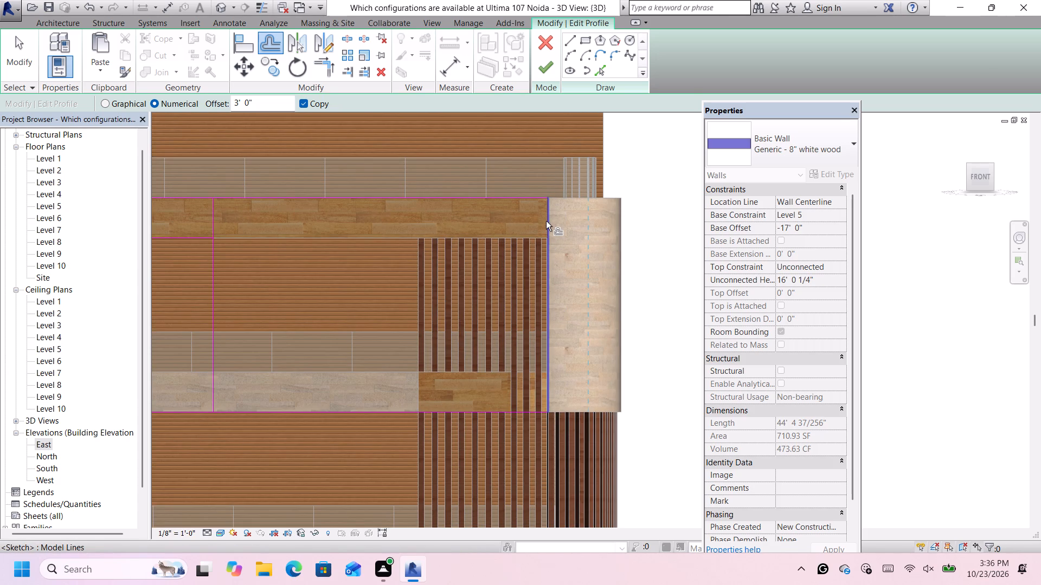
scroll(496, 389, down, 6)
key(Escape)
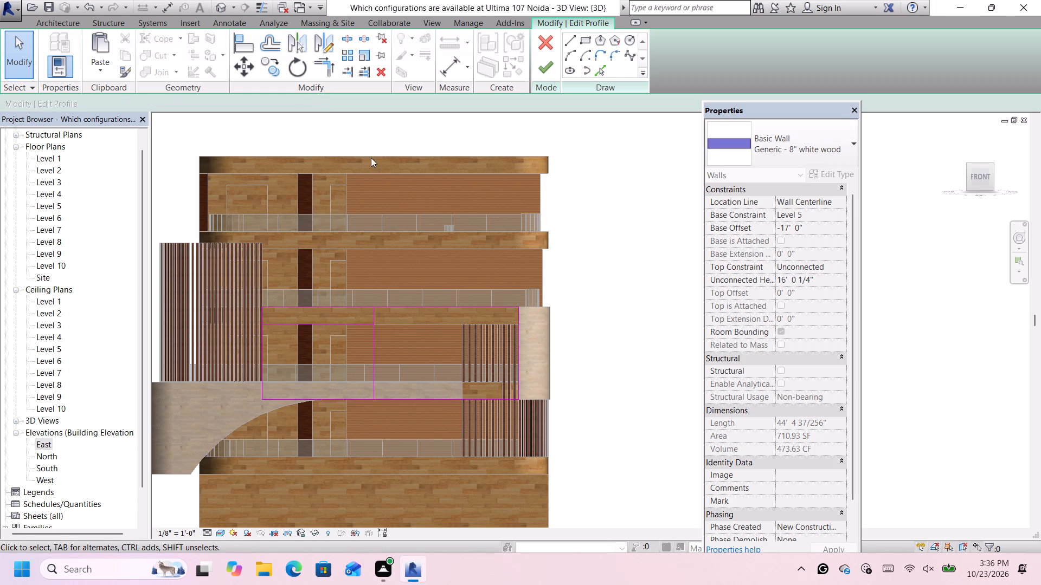
Offset a copy of the profile's vertical edge beside the curved corner 3' inward.
click(271, 46)
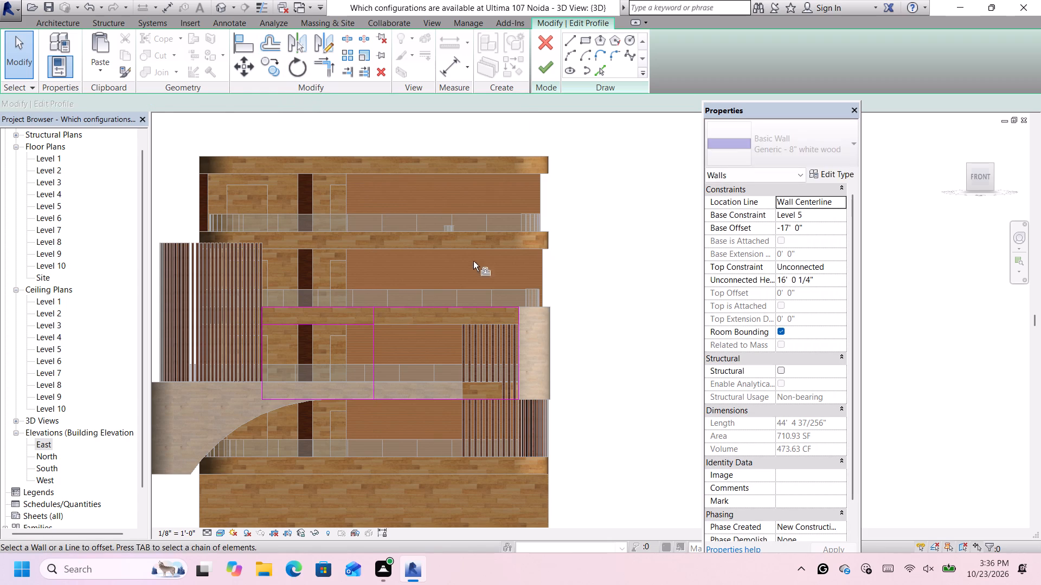
click(516, 346)
scroll(514, 345, down, 4)
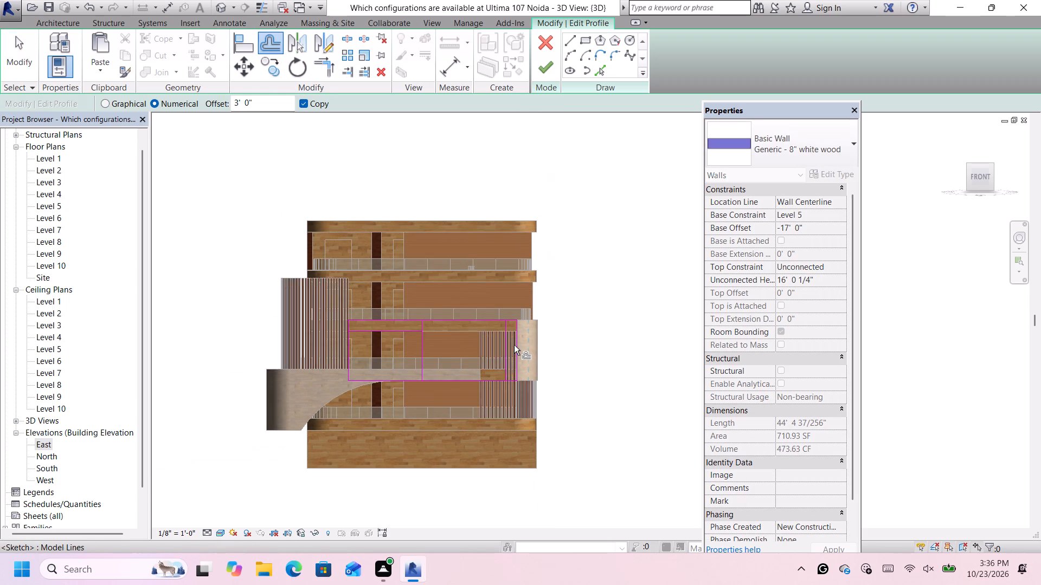
scroll(512, 345, up, 1)
key(space)
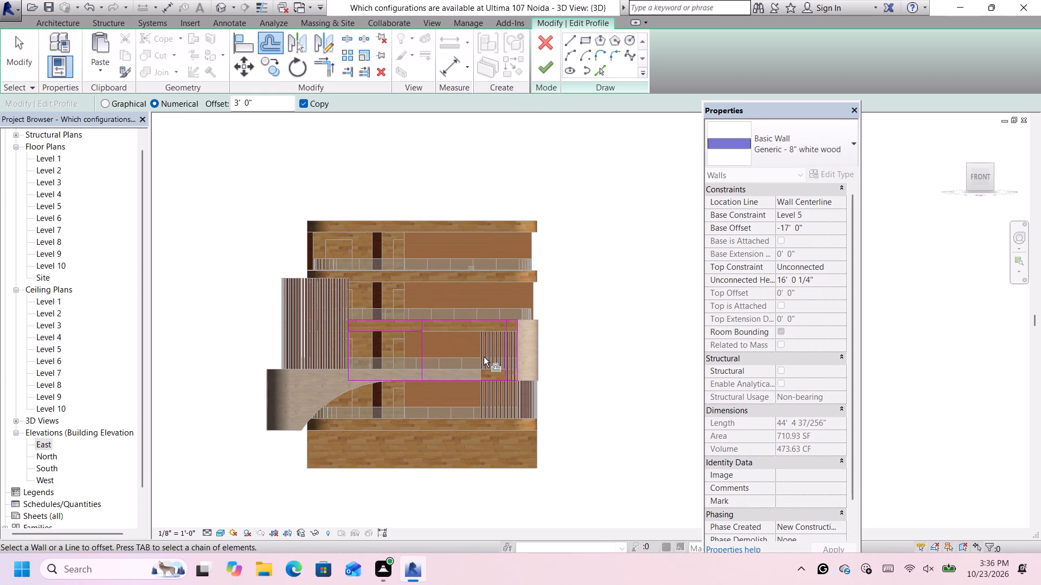
Draw a tangent arc of about 25' 1" radius from the lowered line's end on the 25' offset line to the 3' offset line's lower end.
key(space)
scroll(446, 347, up, 2)
key(space)
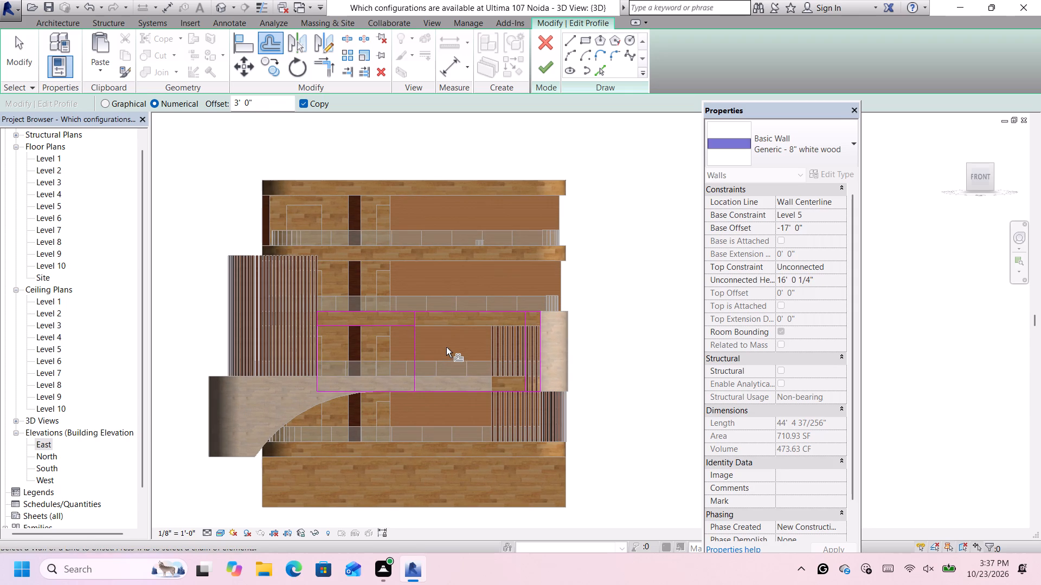
key(Escape)
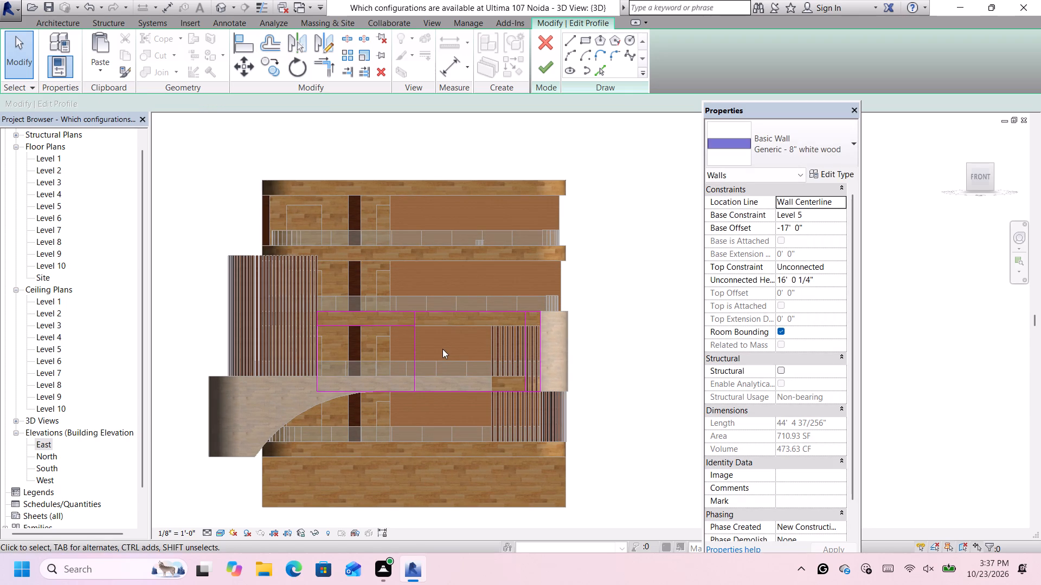
click(566, 54)
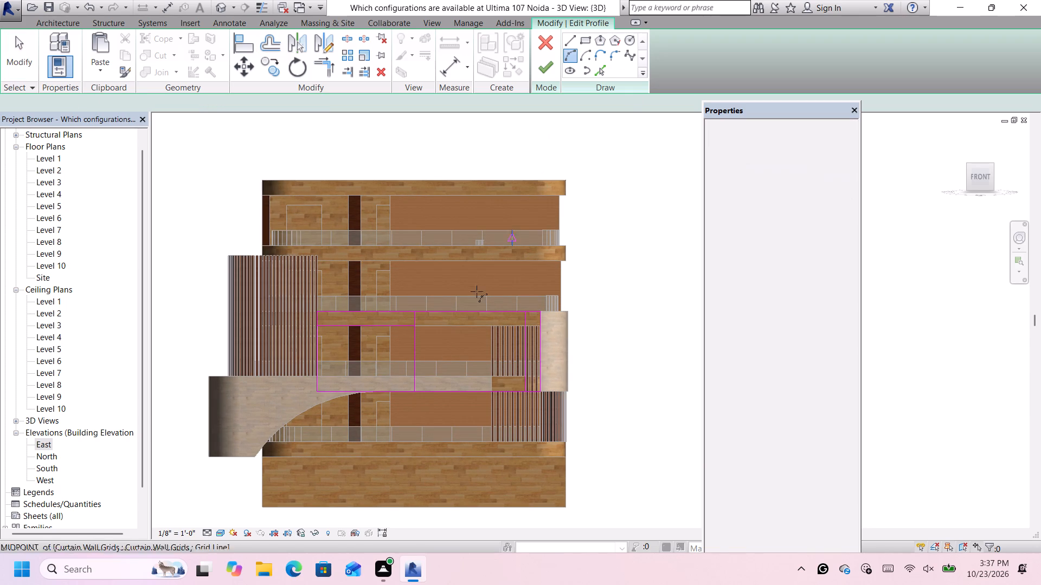
scroll(391, 334, up, 4)
click(426, 317)
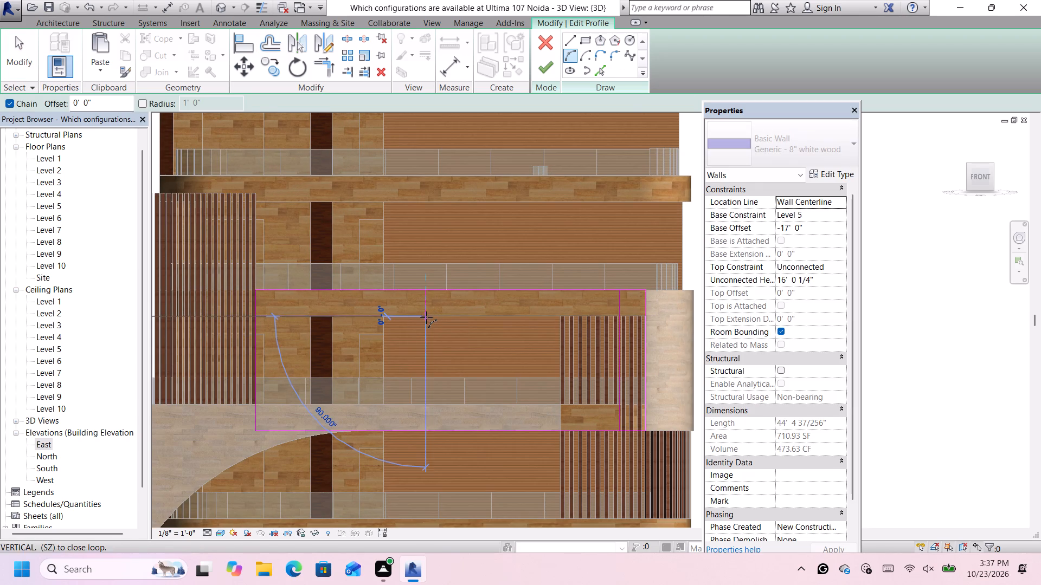
click(621, 430)
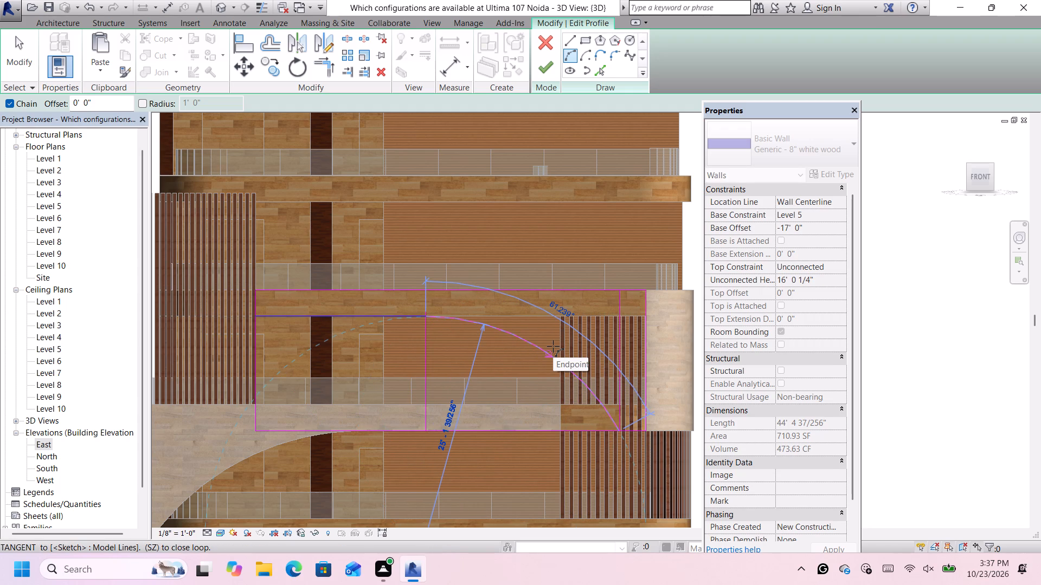
click(553, 346)
scroll(498, 353, down, 6)
scroll(500, 368, up, 3)
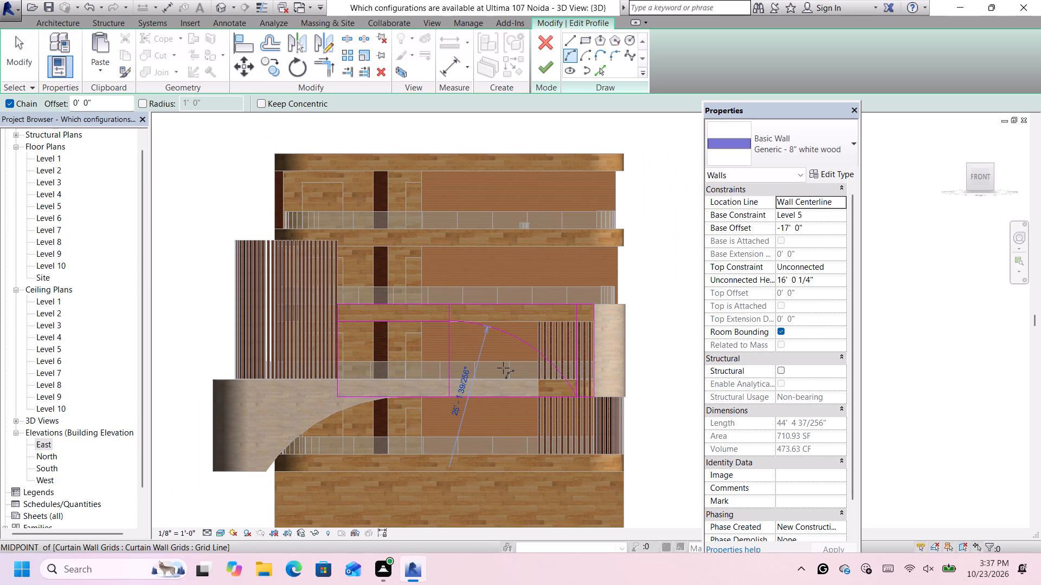
key(space)
scroll(529, 355, up, 1)
key(space)
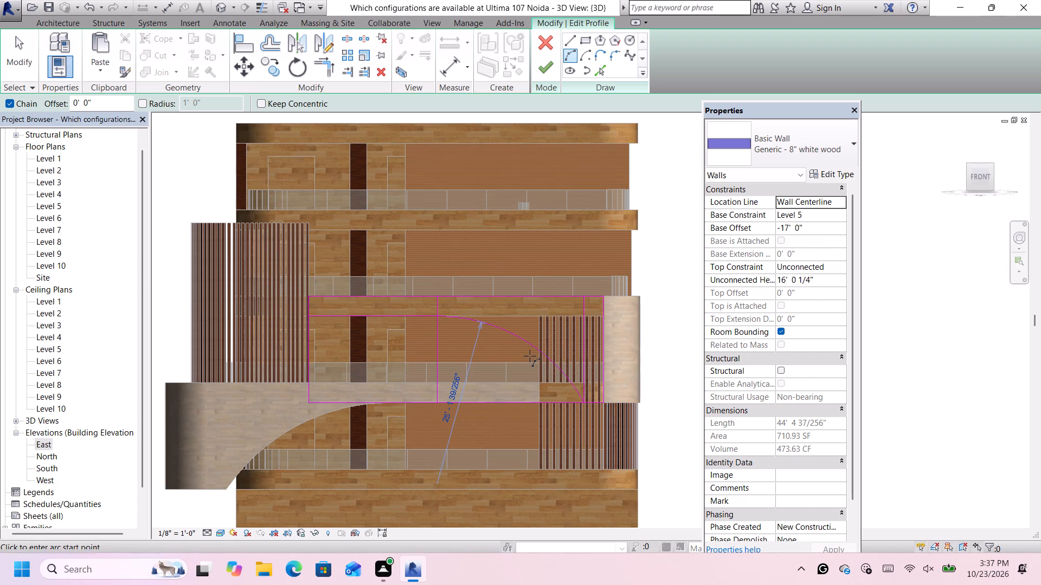
key(Escape)
key(Escape)
Delete the vertical sketch line in the middle of the wall profile, where the arc begins.
scroll(434, 324, up, 1)
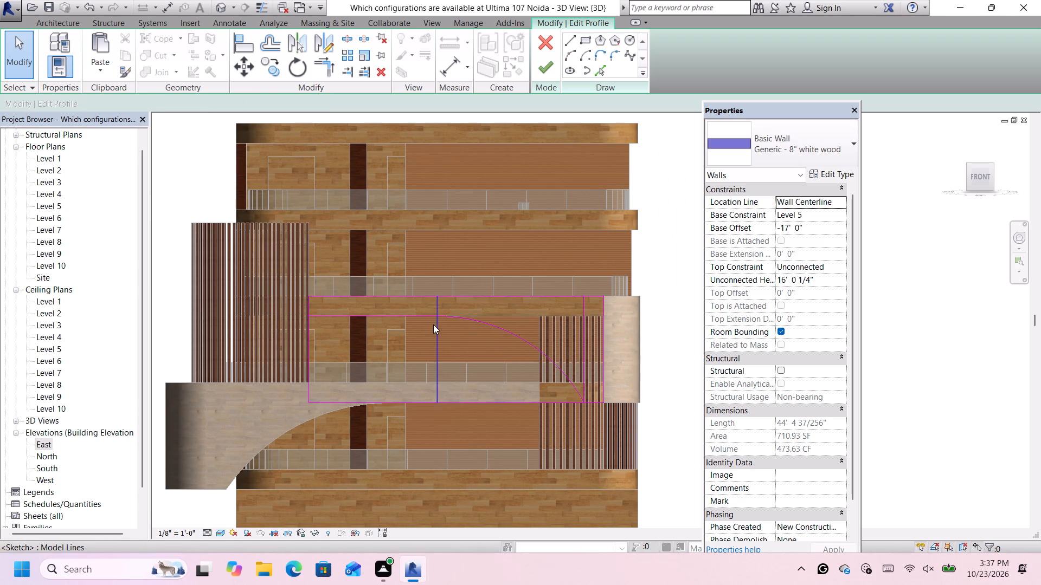
scroll(433, 324, up, 1)
click(438, 326)
key(Delete)
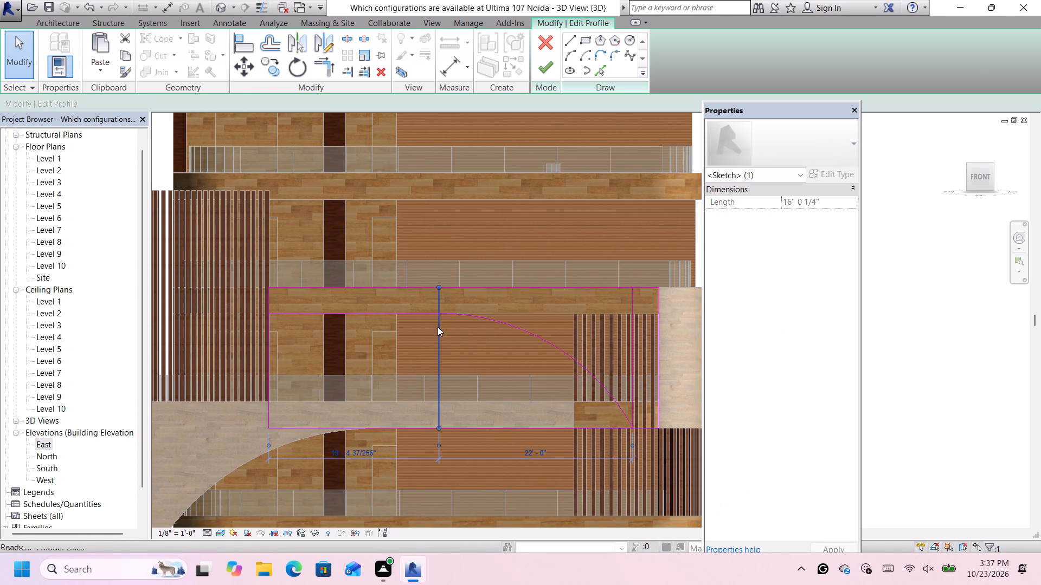
Trim the profile so the lowered line meets the edge beside the slats and the arc meets the short bottom edge near the curved corner.
scroll(451, 386, down, 1)
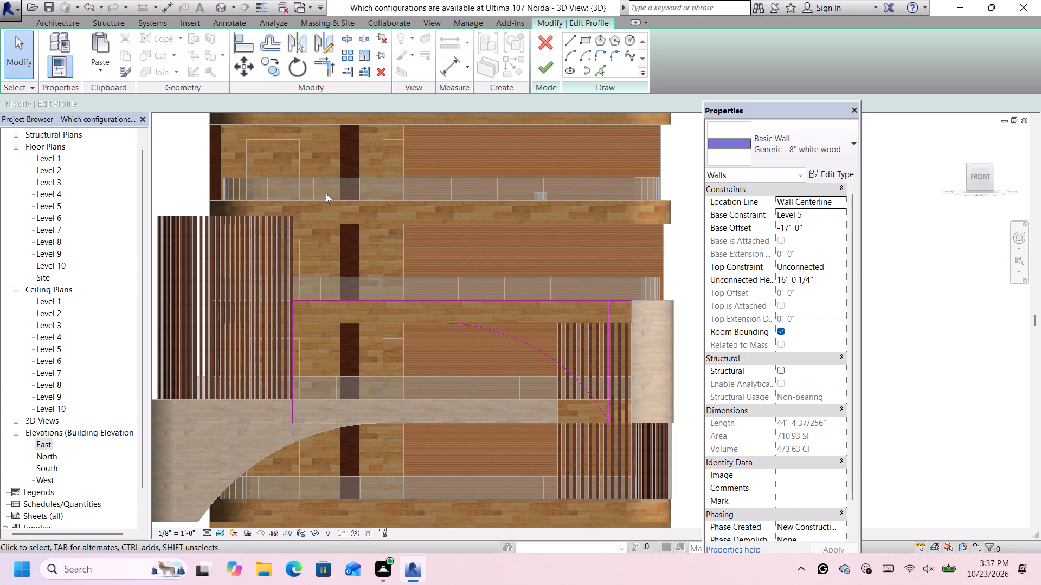
click(323, 65)
scroll(323, 329, up, 4)
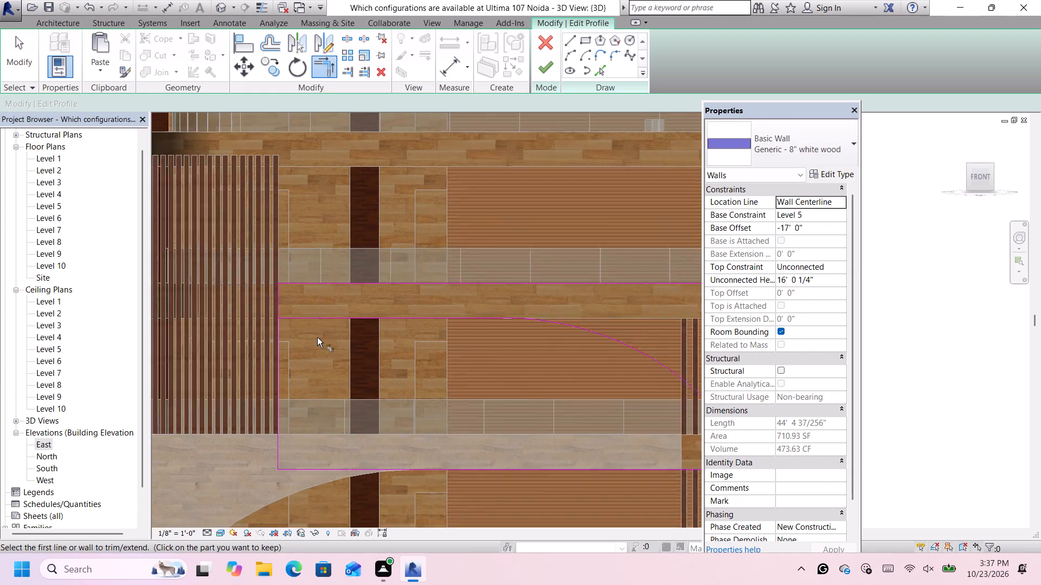
click(293, 316)
click(271, 298)
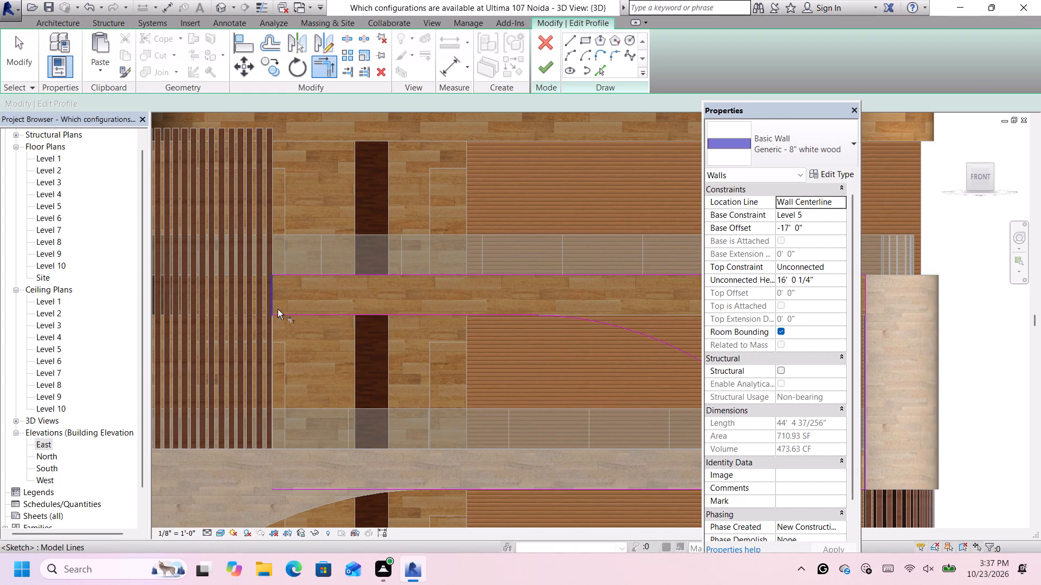
scroll(281, 323, down, 6)
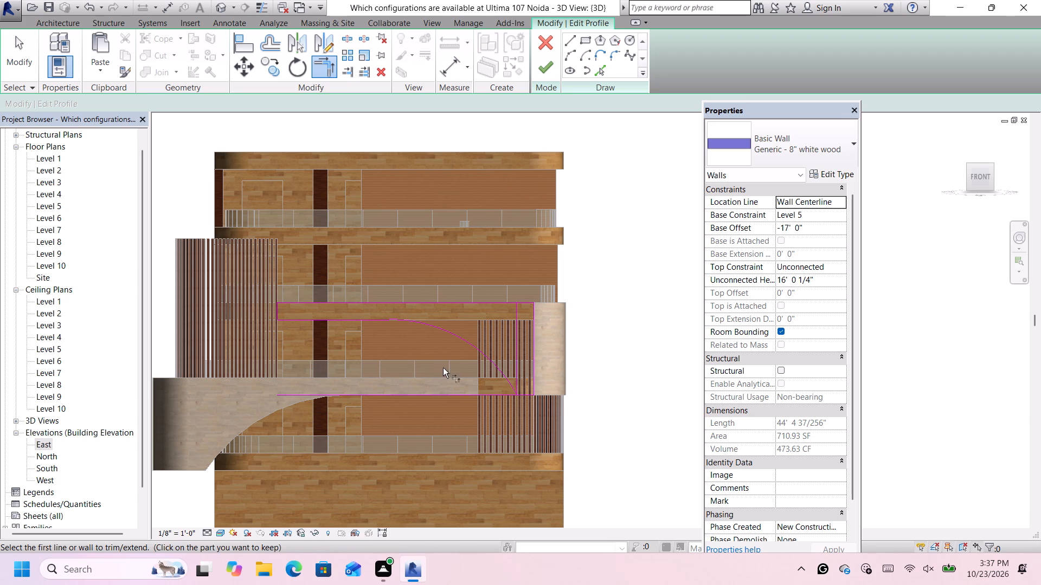
scroll(516, 344, up, 3)
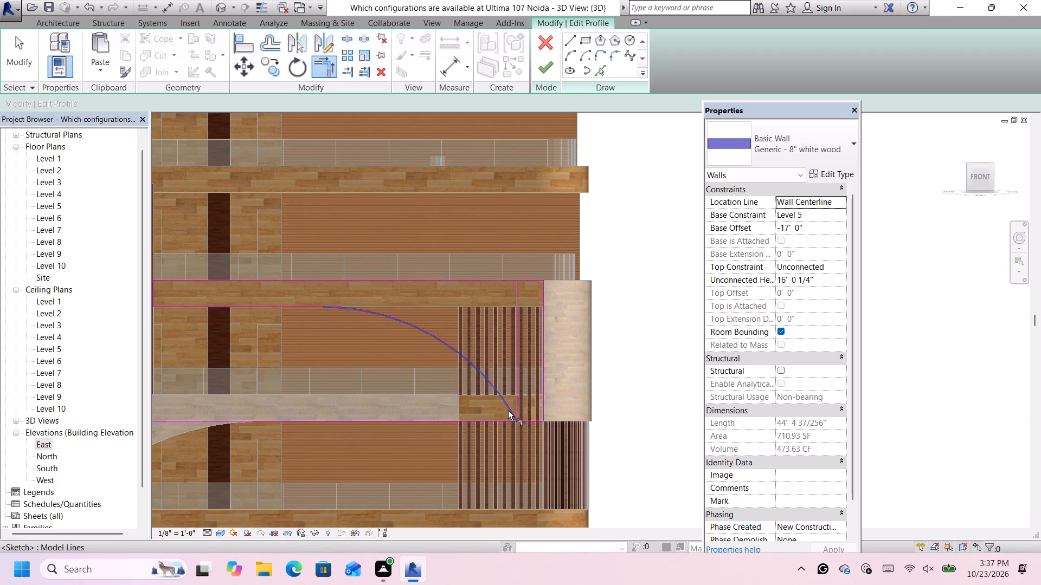
scroll(521, 418, up, 3)
click(506, 408)
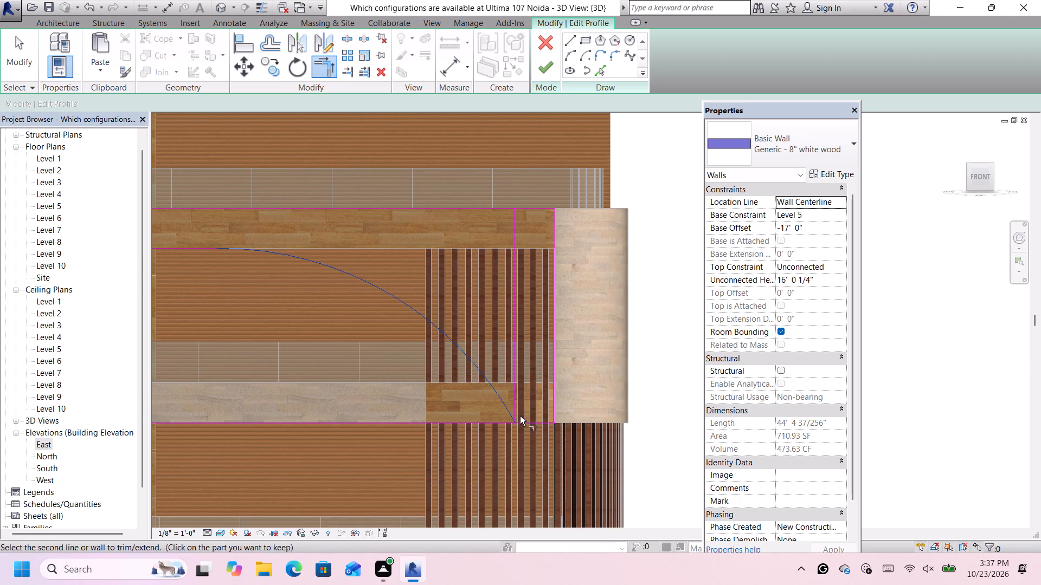
click(526, 422)
scroll(525, 422, down, 6)
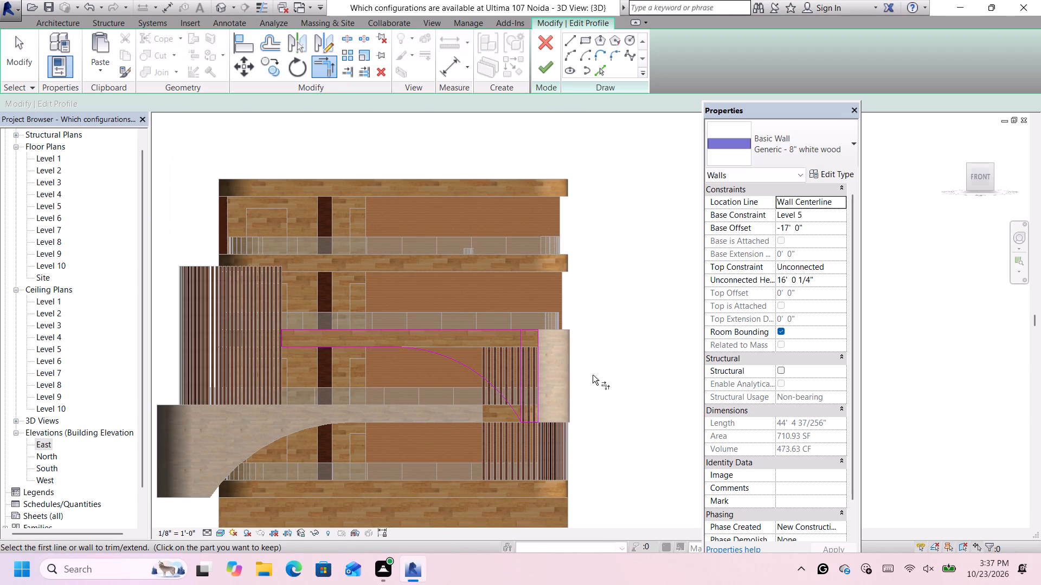
key(Escape)
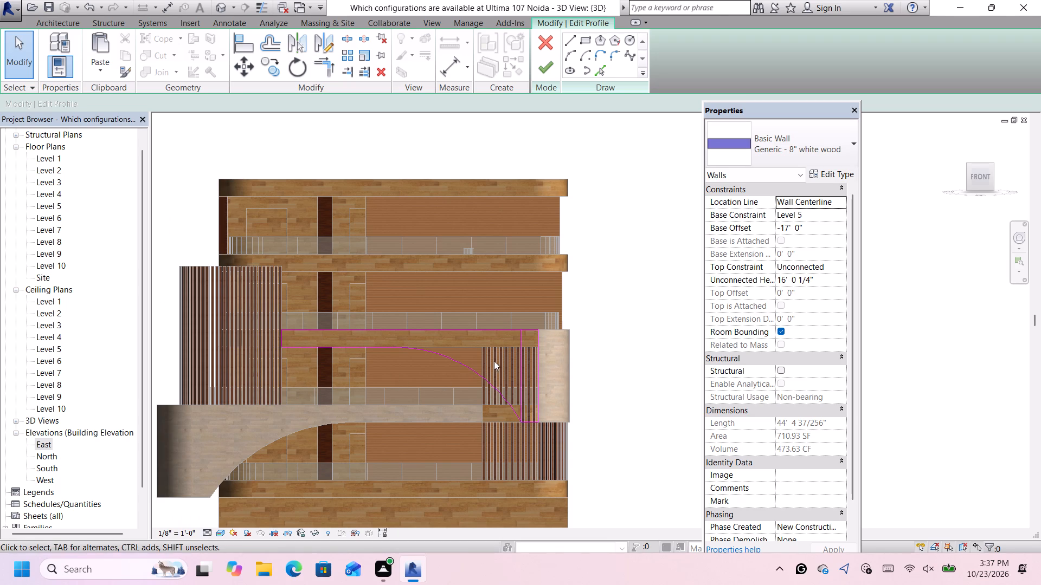
Delete the vertical sketch line 3' inward from the profile edge beside the curved corner.
scroll(496, 361, up, 2)
click(528, 353)
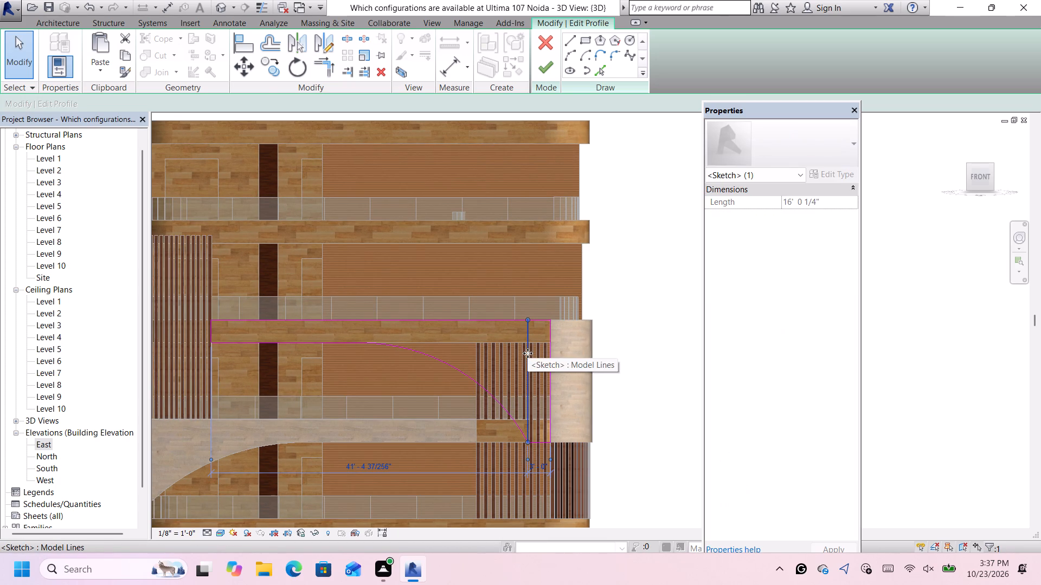
key(Delete)
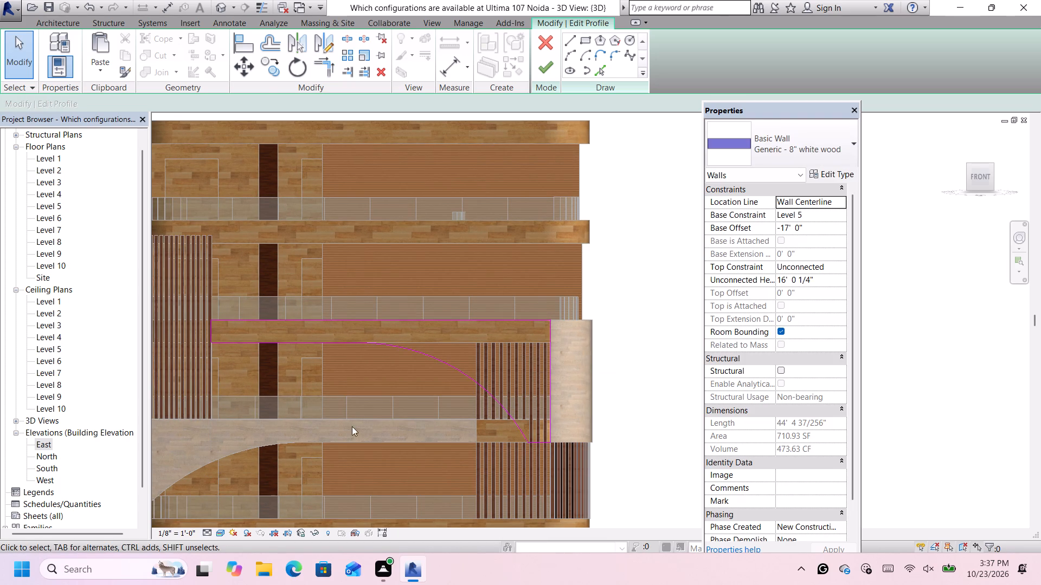
Finish the profile edit of the long front white wood wall and deselect it.
scroll(389, 368, up, 4)
scroll(678, 450, down, 2)
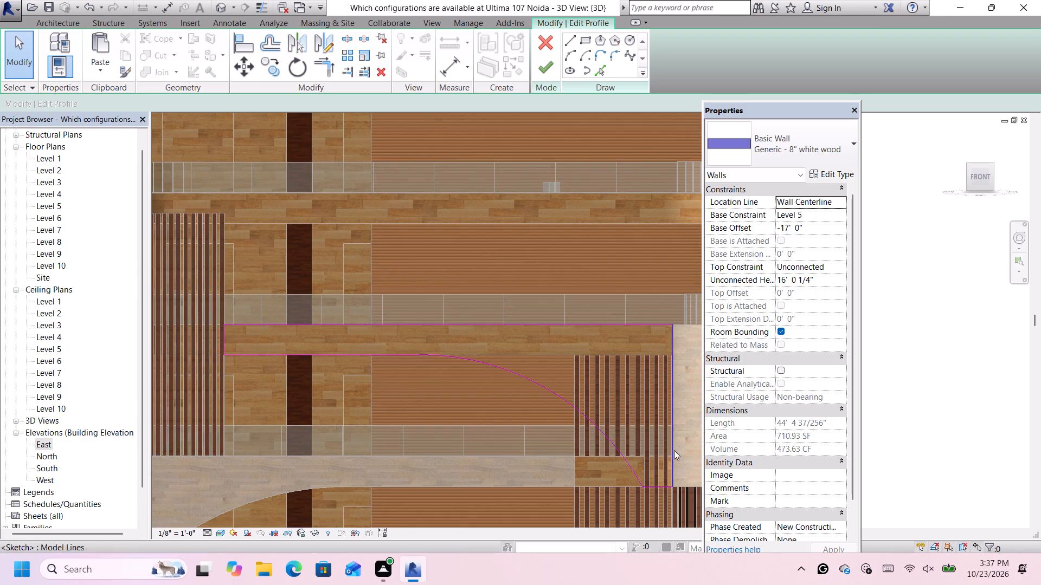
scroll(367, 377, down, 1)
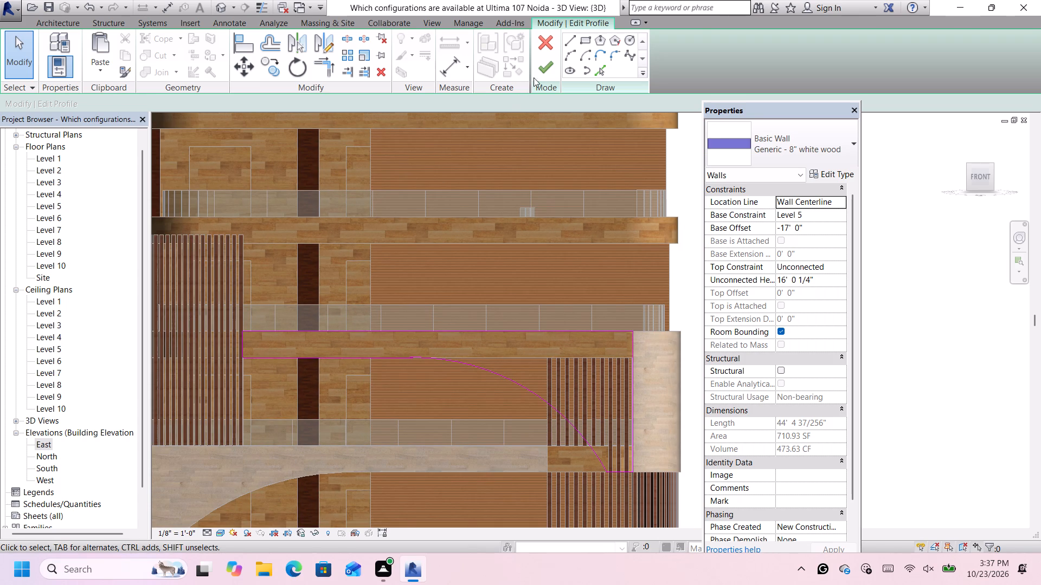
click(539, 71)
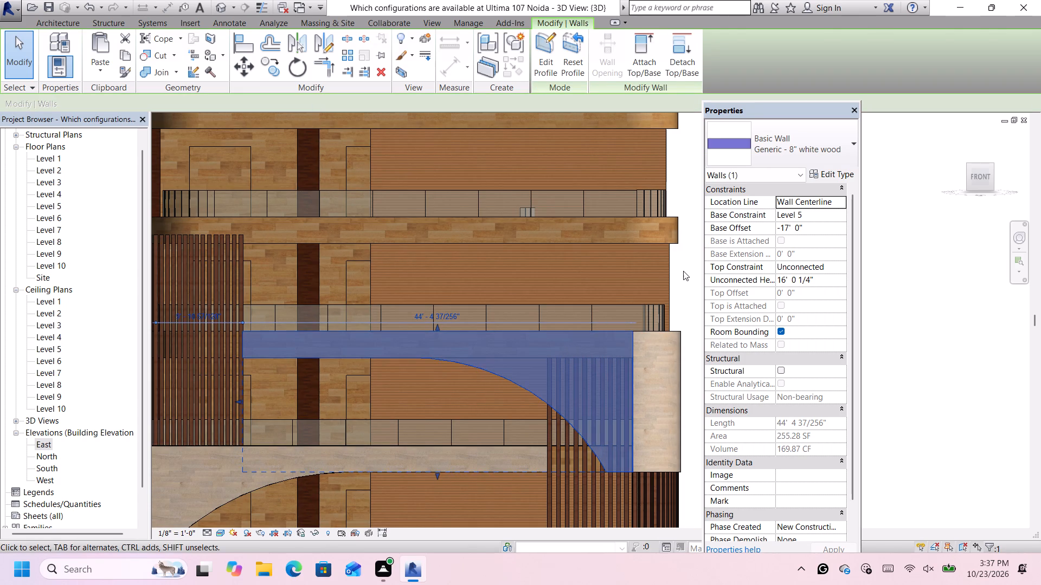
click(684, 271)
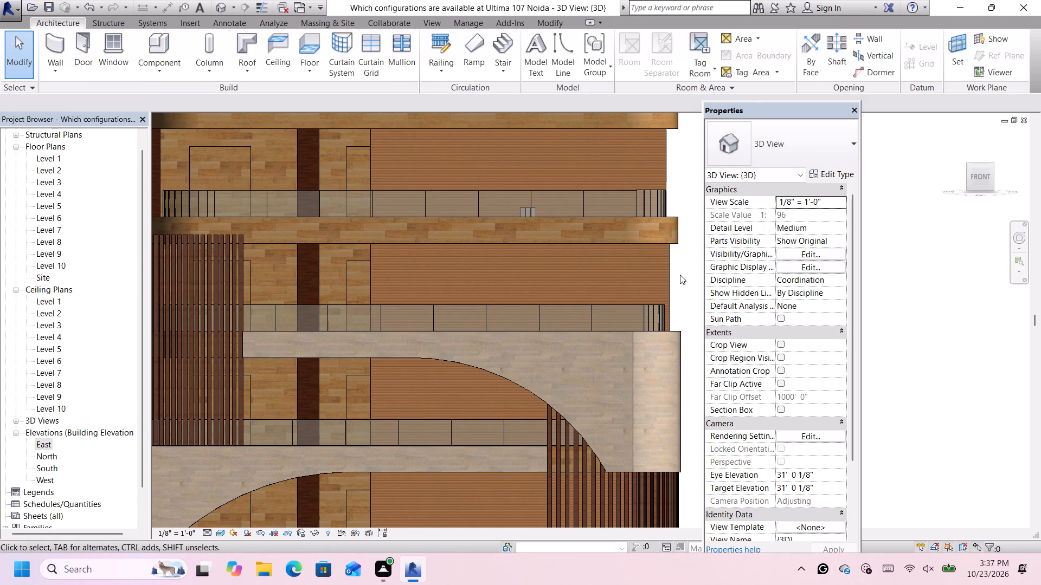
Delete the small stray Exterior Glazing curtain wall piece behind the front glass railing on the second slab from the top.
scroll(647, 310, down, 2)
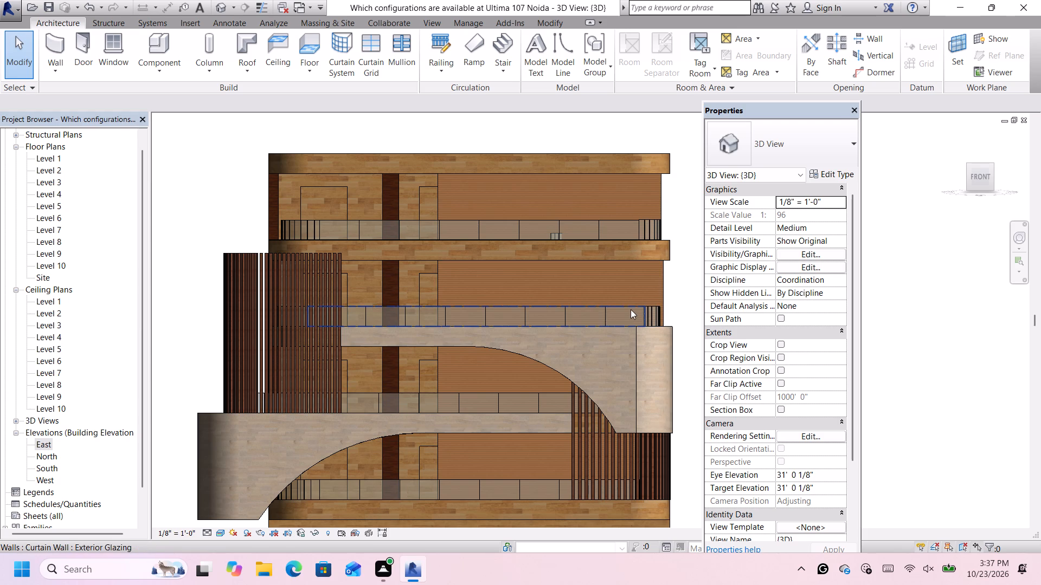
scroll(649, 361, down, 1)
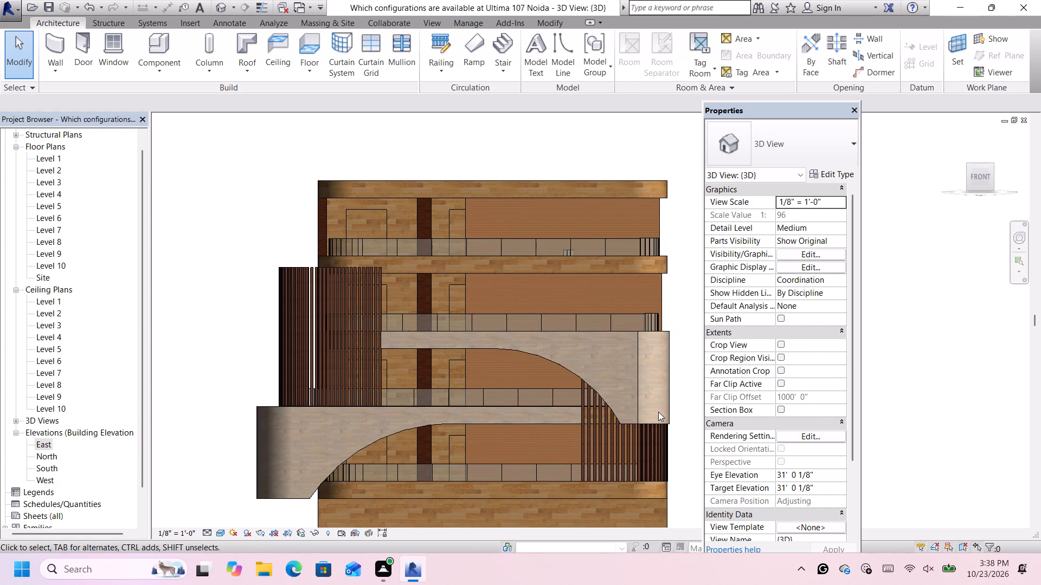
scroll(628, 333, up, 1)
scroll(670, 292, down, 3)
scroll(683, 277, up, 3)
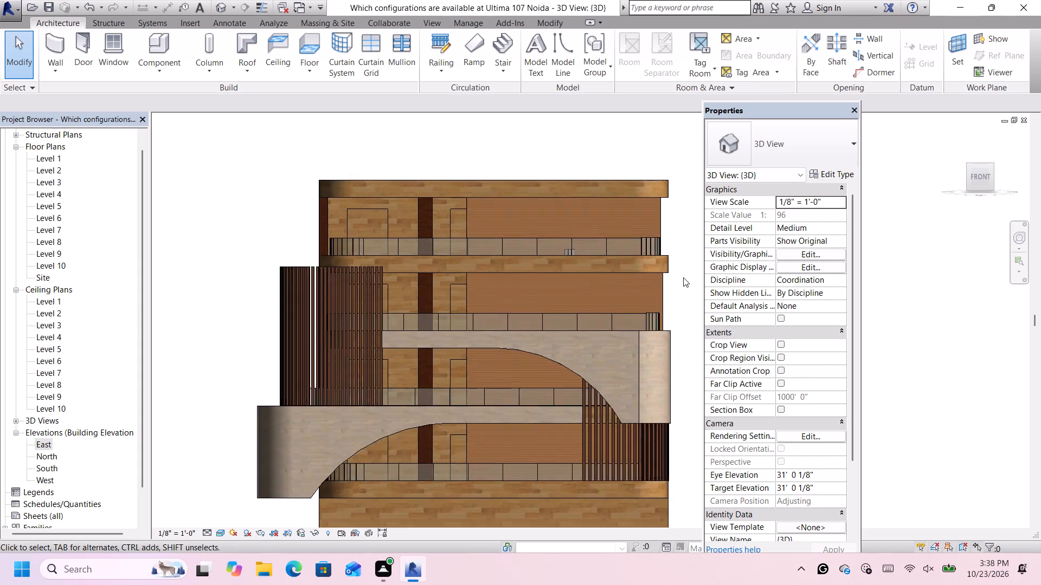
scroll(683, 277, up, 2)
scroll(683, 281, down, 1)
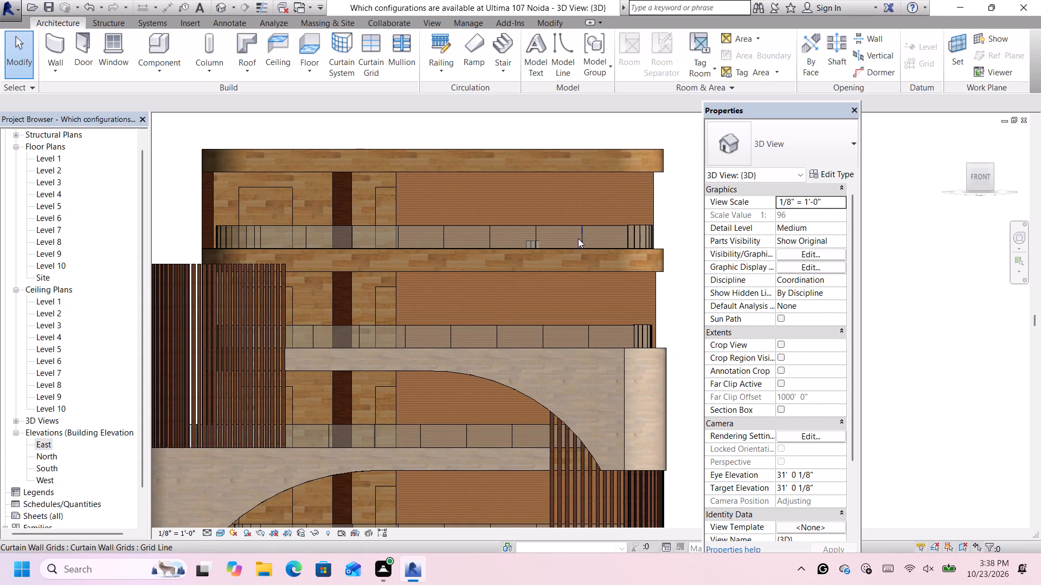
scroll(573, 240, up, 4)
scroll(505, 239, up, 1)
click(505, 239)
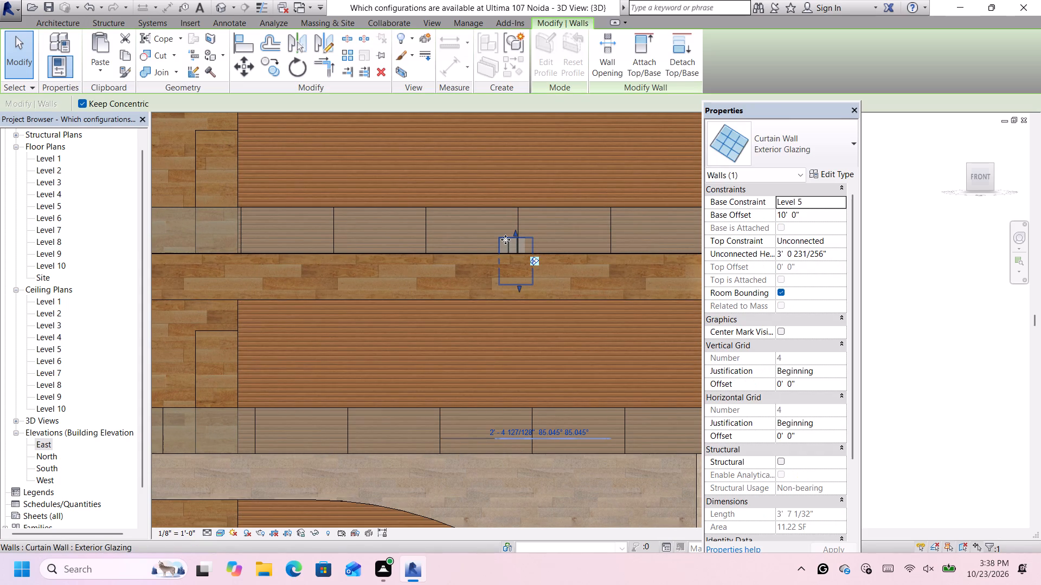
key(Delete)
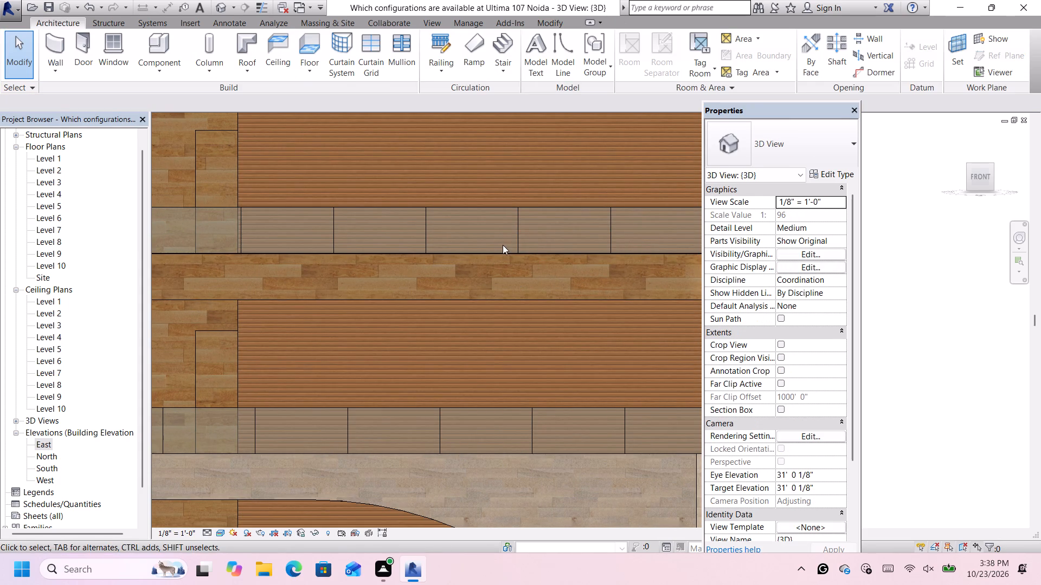
Open the boundary of the Level 6 Generic - 3' floor slab for editing, seen from the top.
scroll(503, 244, down, 8)
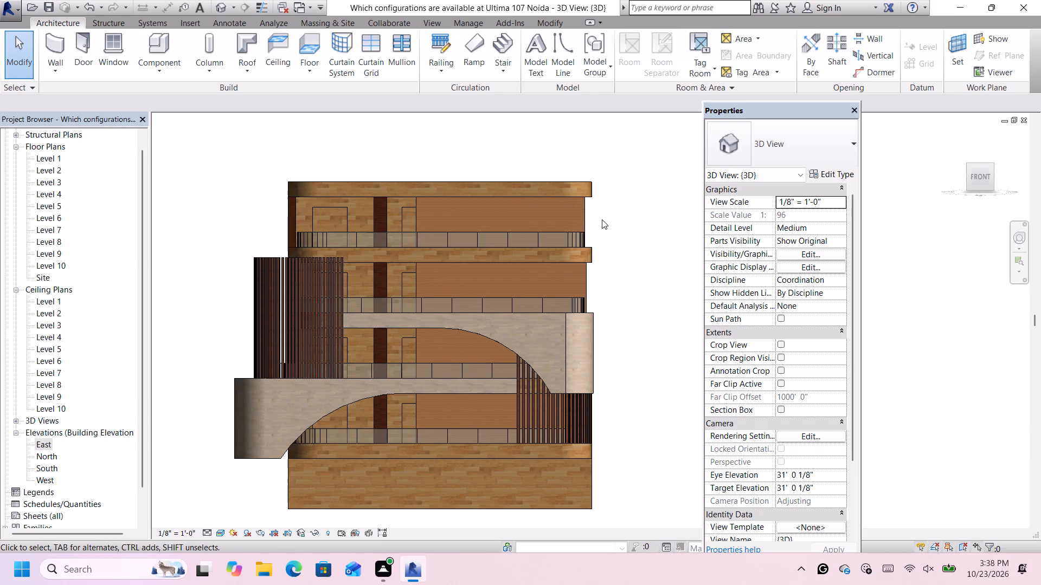
scroll(599, 241, up, 1)
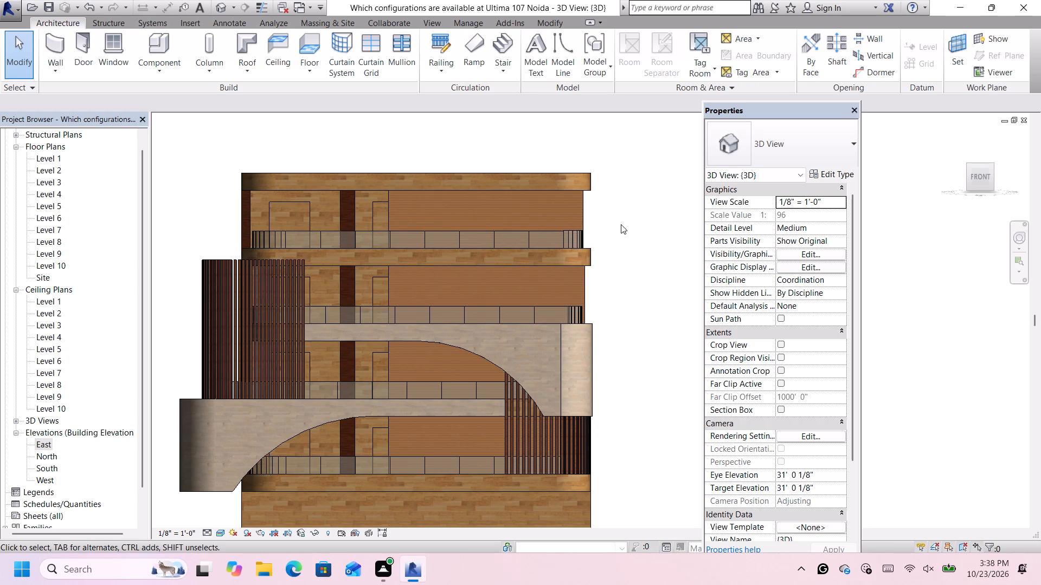
double_click(275, 247)
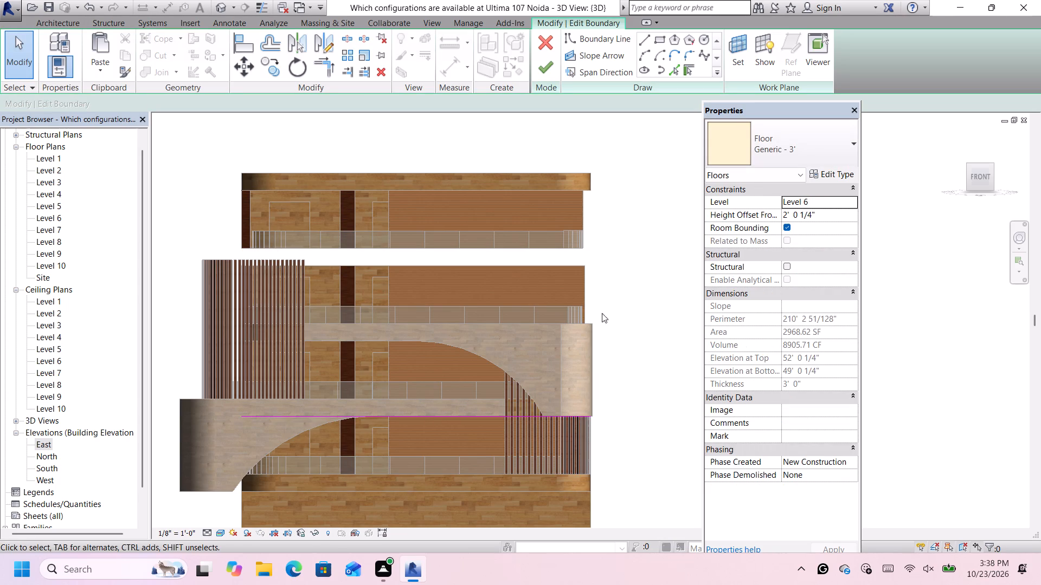
click(982, 165)
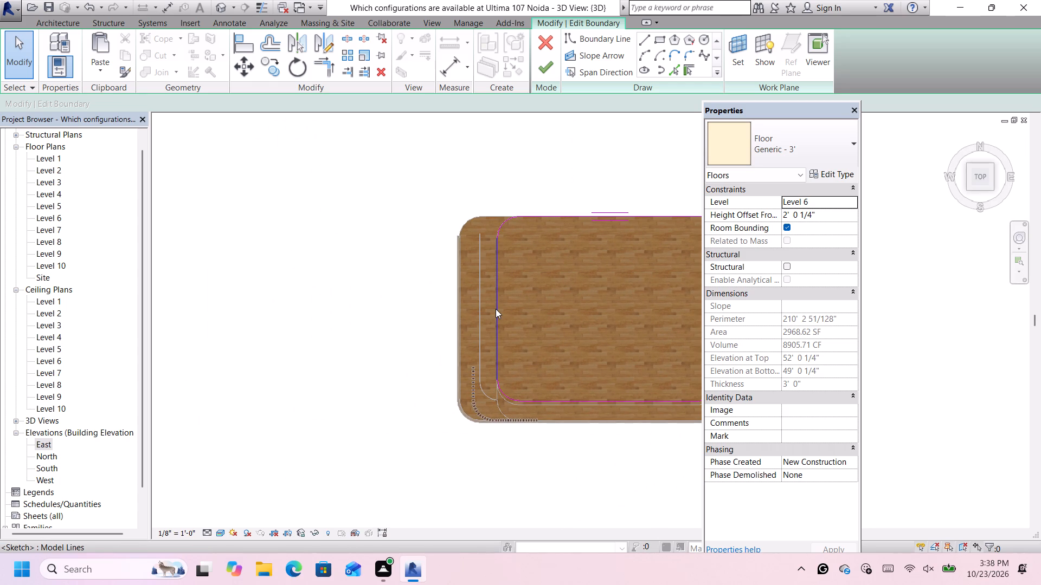
Move the west edge of the Level 6 floor boundary outward to line up with the row of corner slat columns.
click(496, 309)
key(Left)
key(Left)
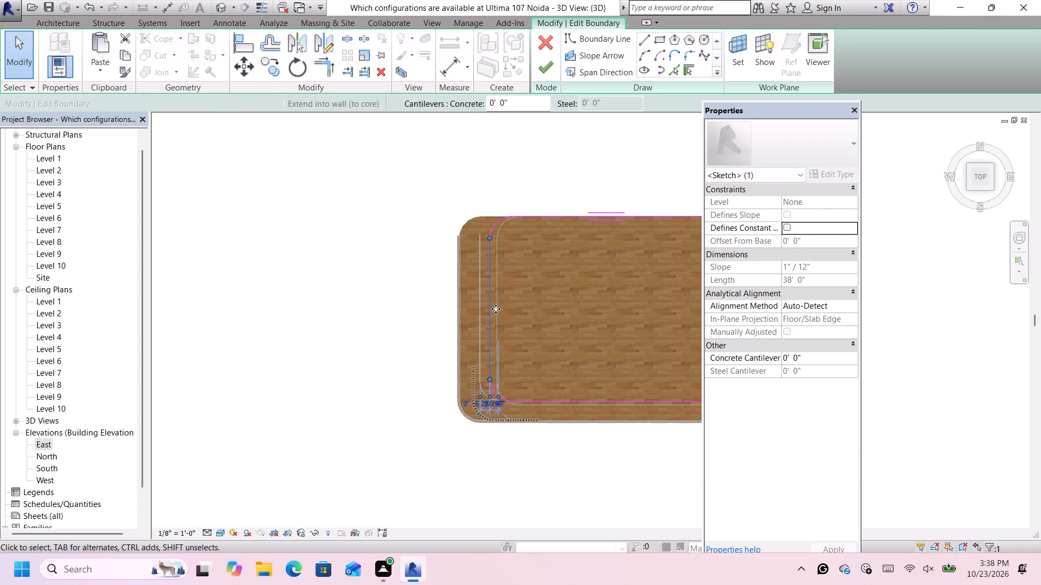
key(Left)
key(Left)
key(Left)
key(Left)
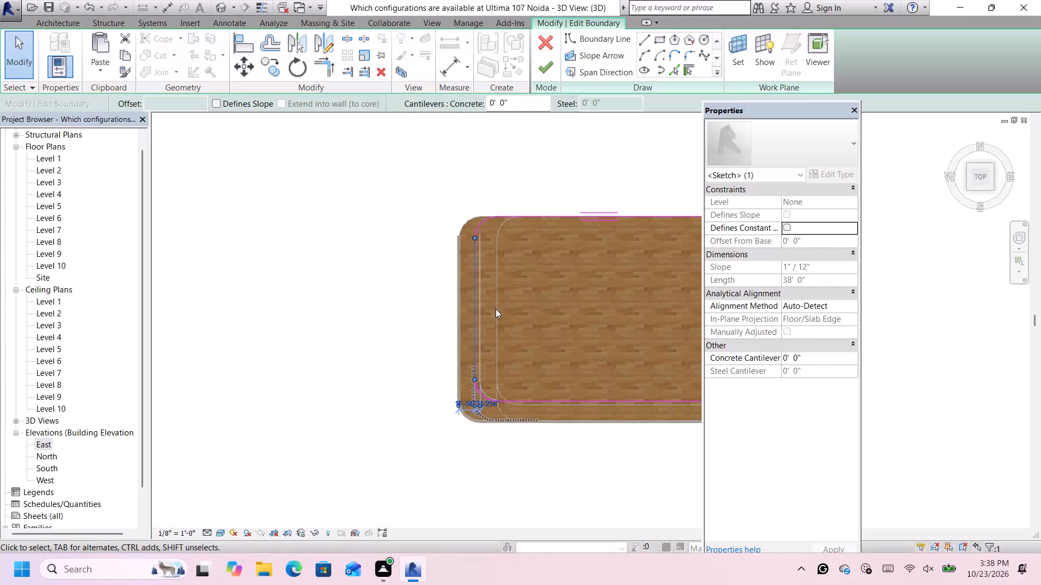
Move the east boundary edge inward to 48' from the top slab's west edge and finish the floor boundary.
scroll(496, 309, down, 5)
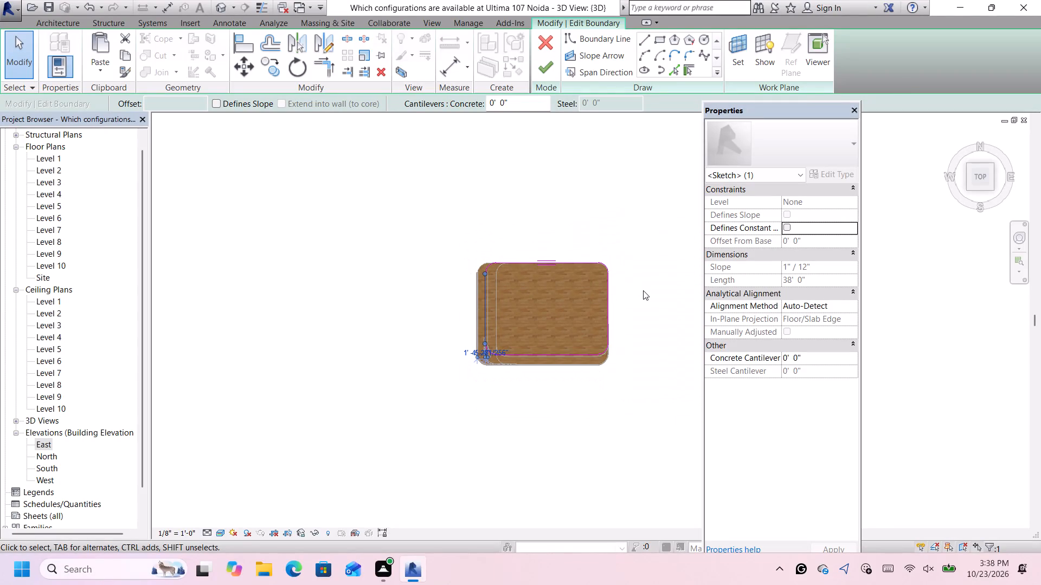
scroll(643, 292, up, 5)
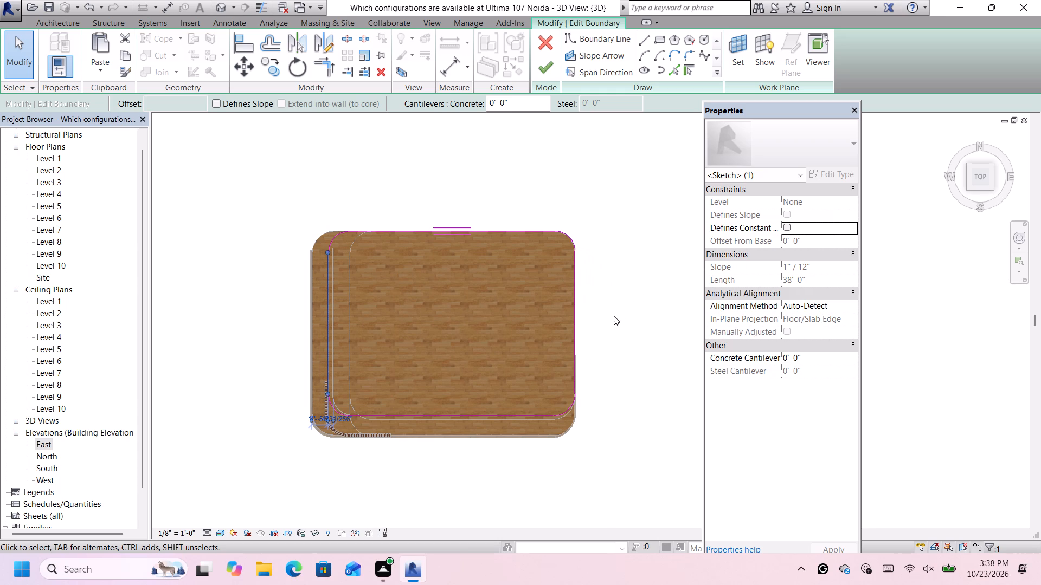
click(573, 328)
key(Left)
key(Left)
key(Left)
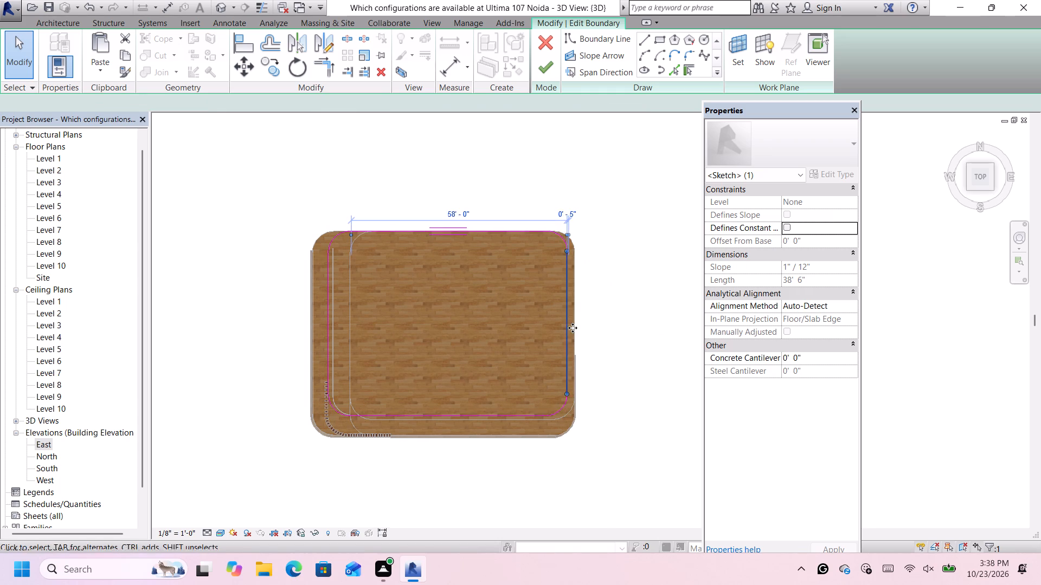
key(Left)
key(Left)
key(Left)
key(Left)
key(Left)
key(Left)
key(Left)
key(Left)
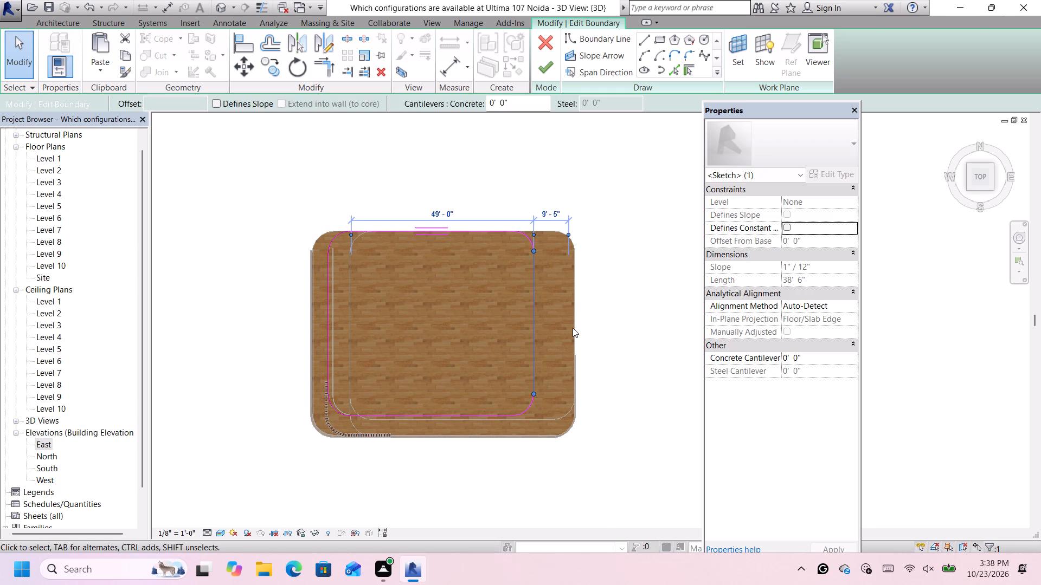
key(Left)
key(Left)
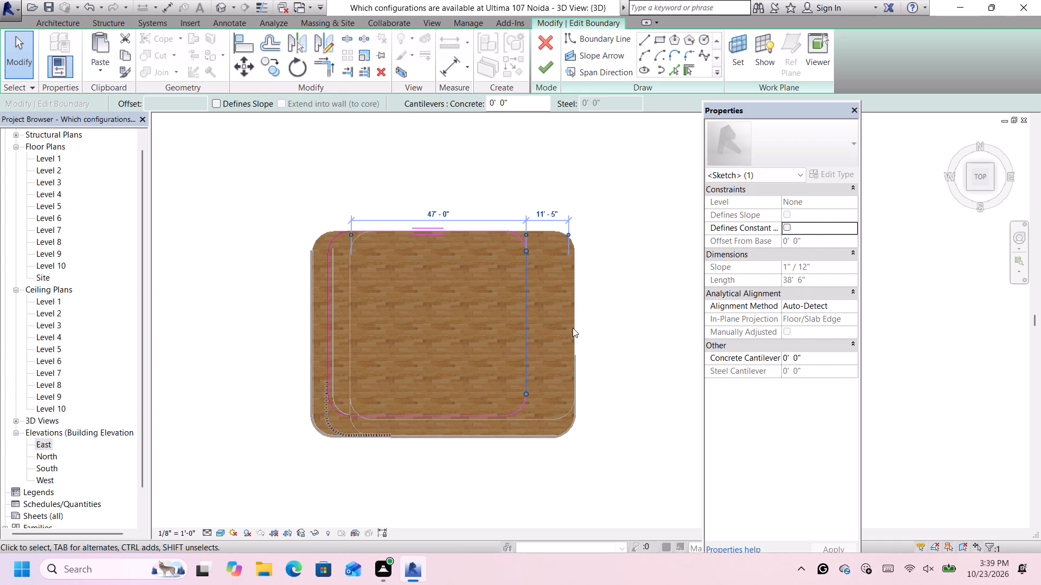
key(Right)
key(Right)
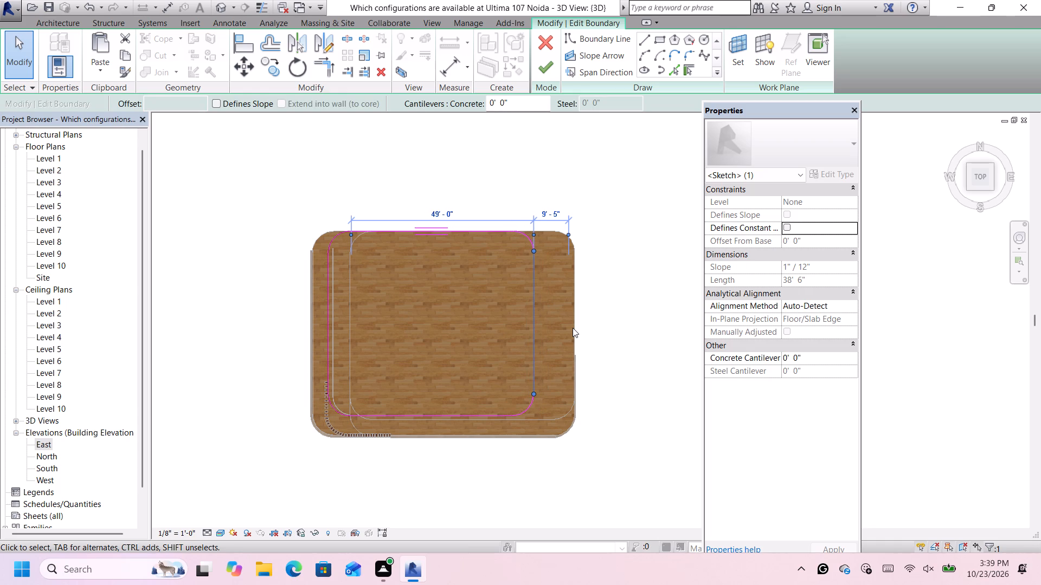
key(Left)
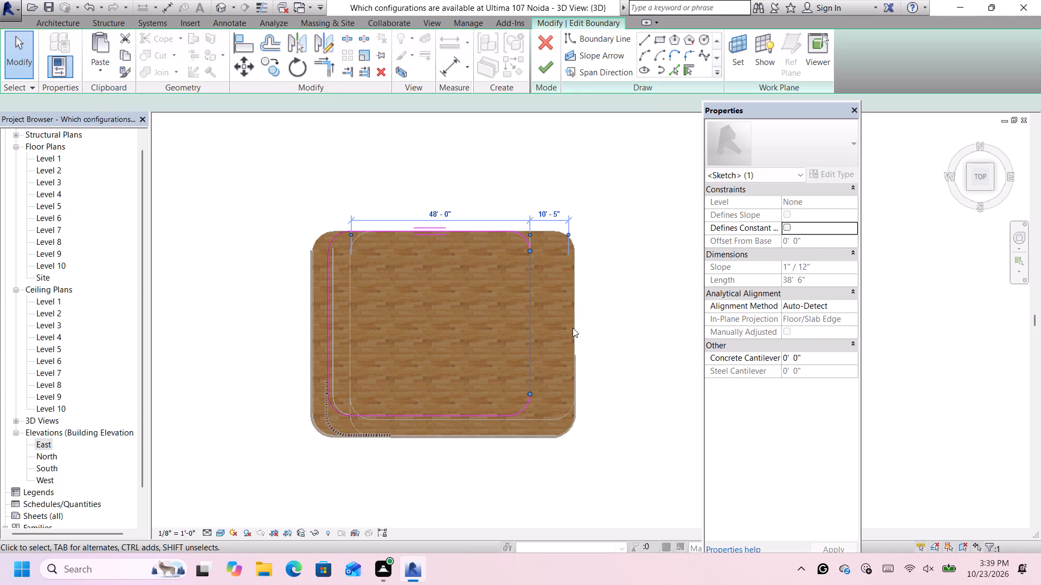
click(549, 69)
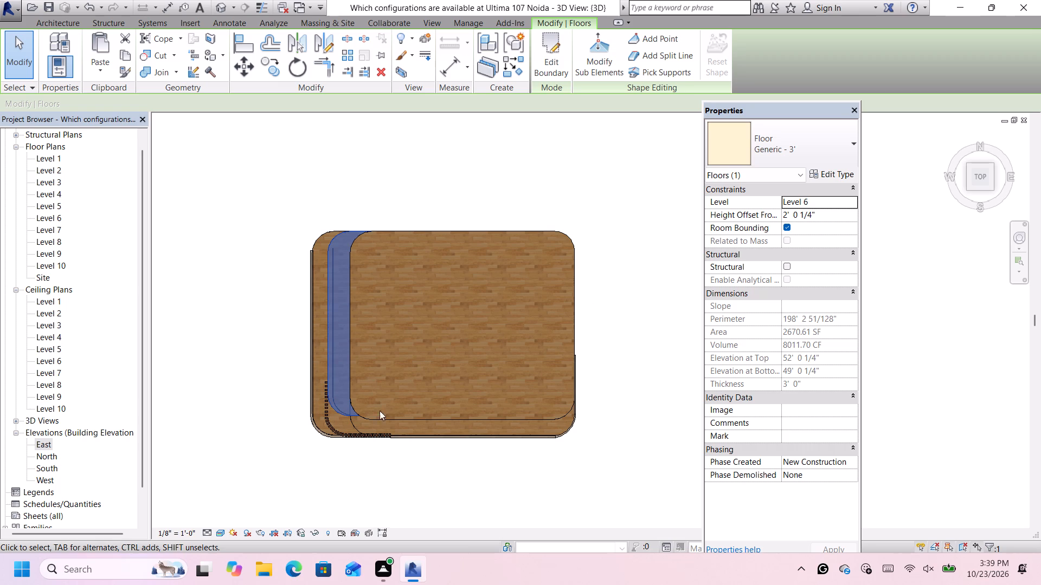
Reopen the Level 6 floor boundary, move its front edge outward to the row of corner slats, finish the edit and deselect.
scroll(347, 415, up, 1)
double_click(351, 413)
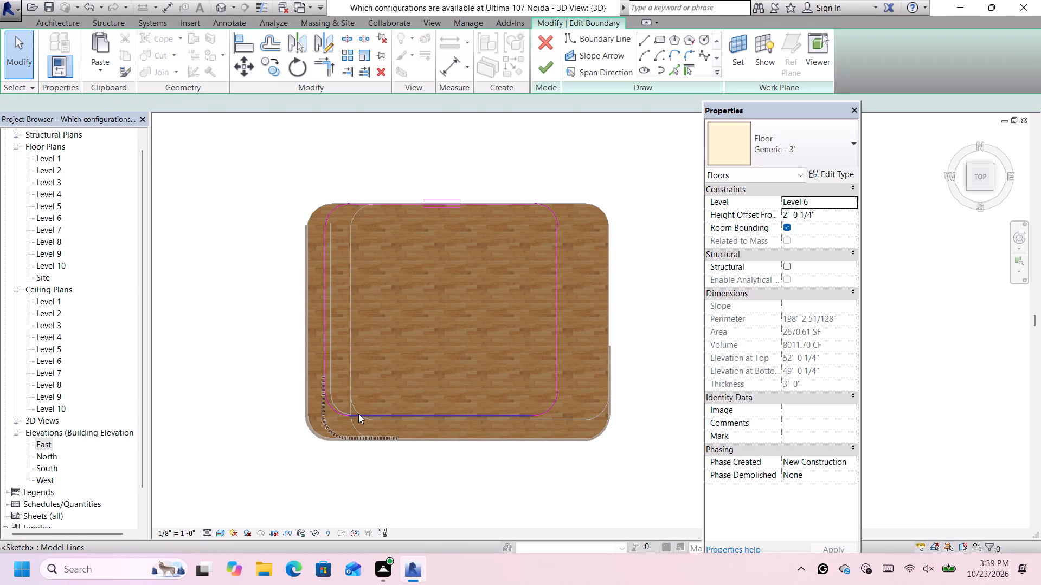
click(359, 414)
key(Down)
key(Down)
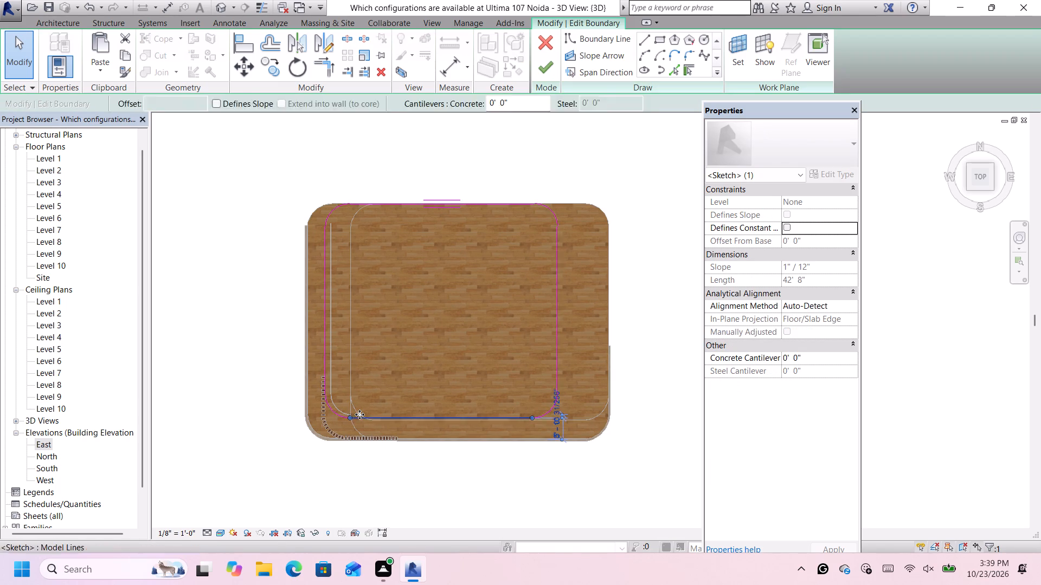
key(Down)
key(Down)
key(Down)
key(Down)
key(Down)
key(Down)
key(Down)
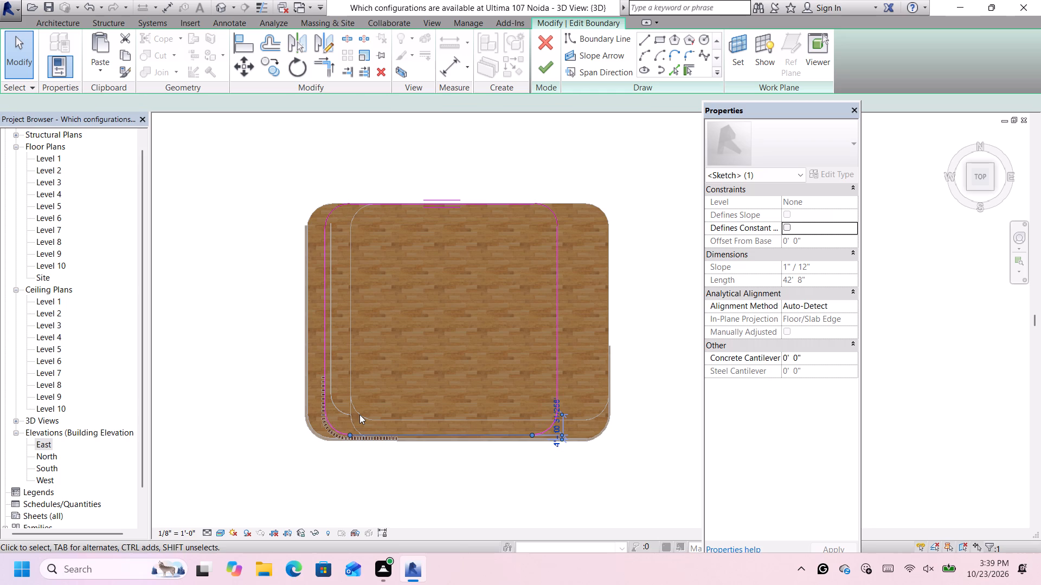
key(Down)
key(Up)
key(Down)
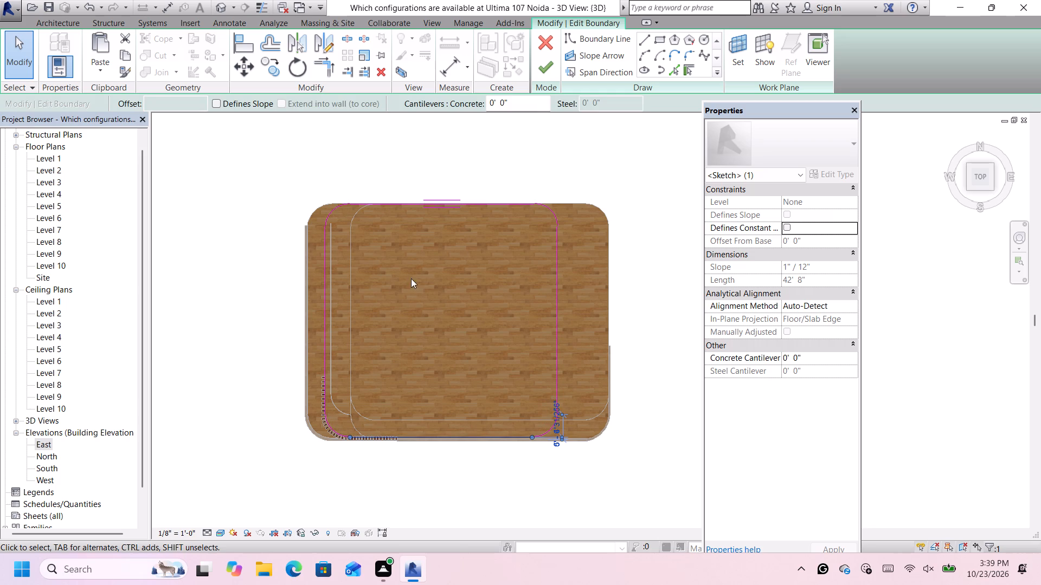
click(551, 68)
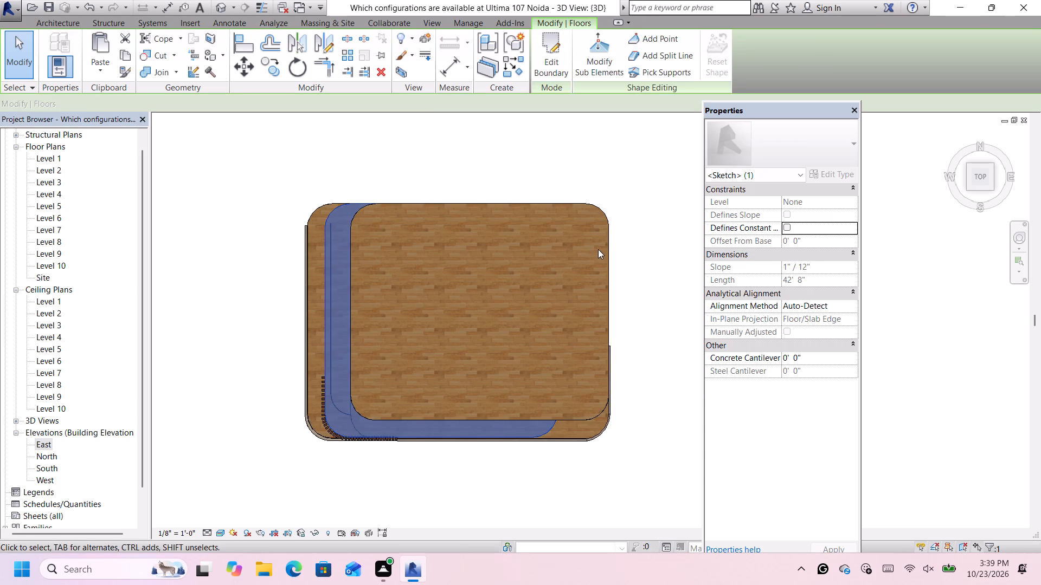
click(662, 331)
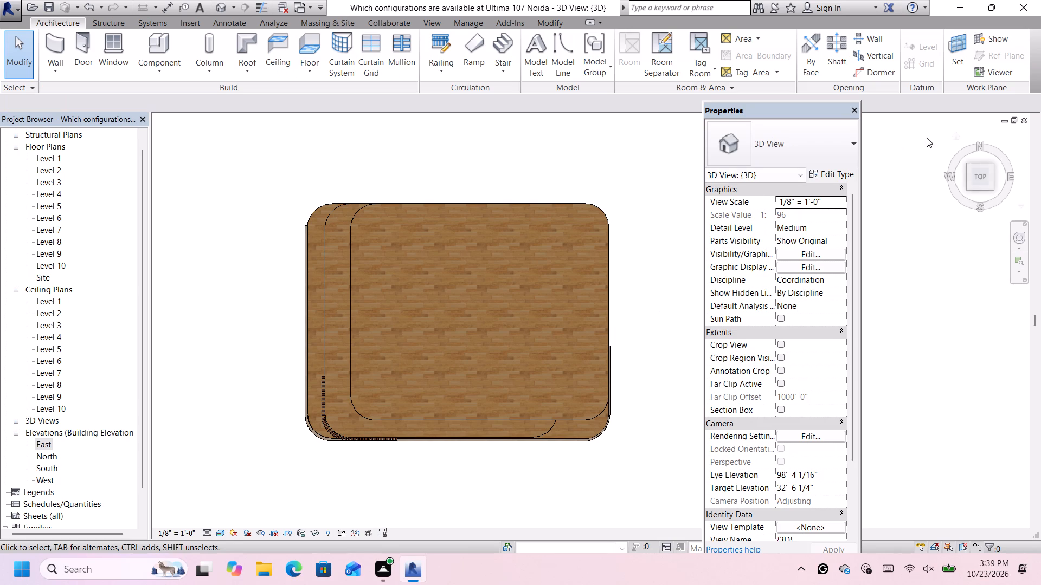
Ungroup the Group 2 timber slat screen at the front curved corner, seen in an isometric view.
click(970, 188)
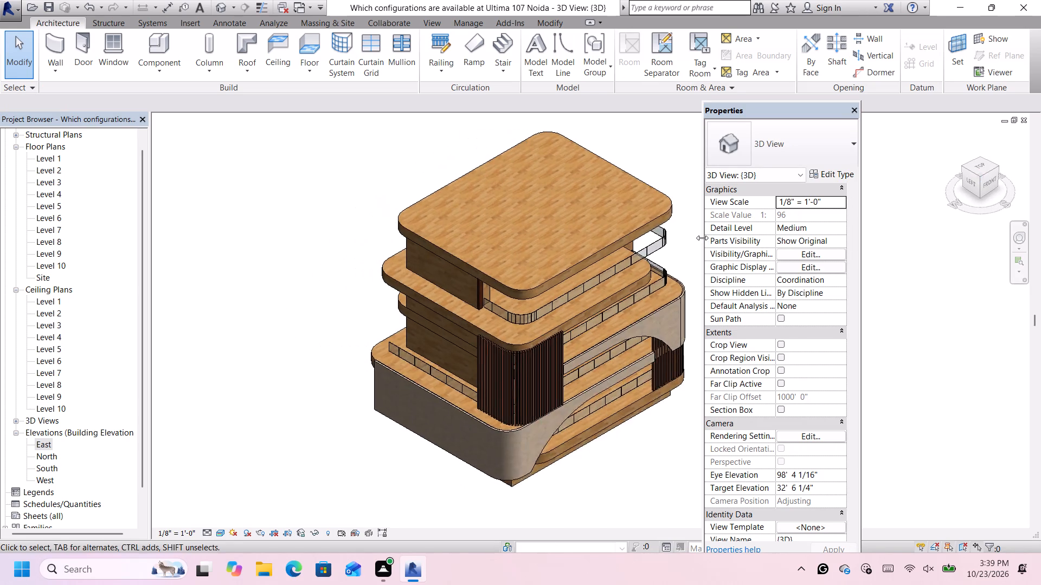
scroll(568, 278, down, 3)
scroll(692, 268, up, 5)
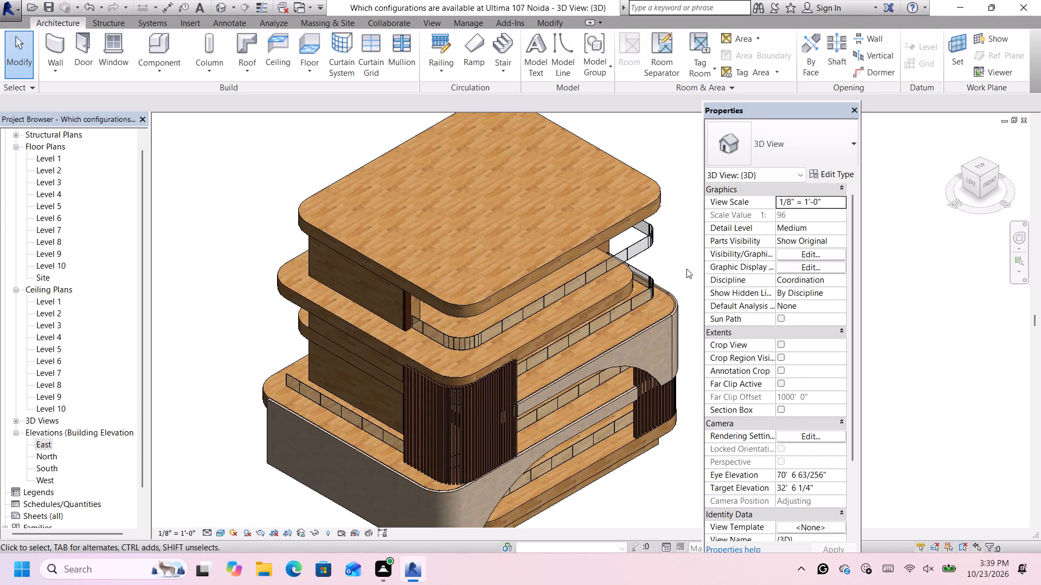
scroll(686, 269, up, 2)
scroll(680, 279, down, 3)
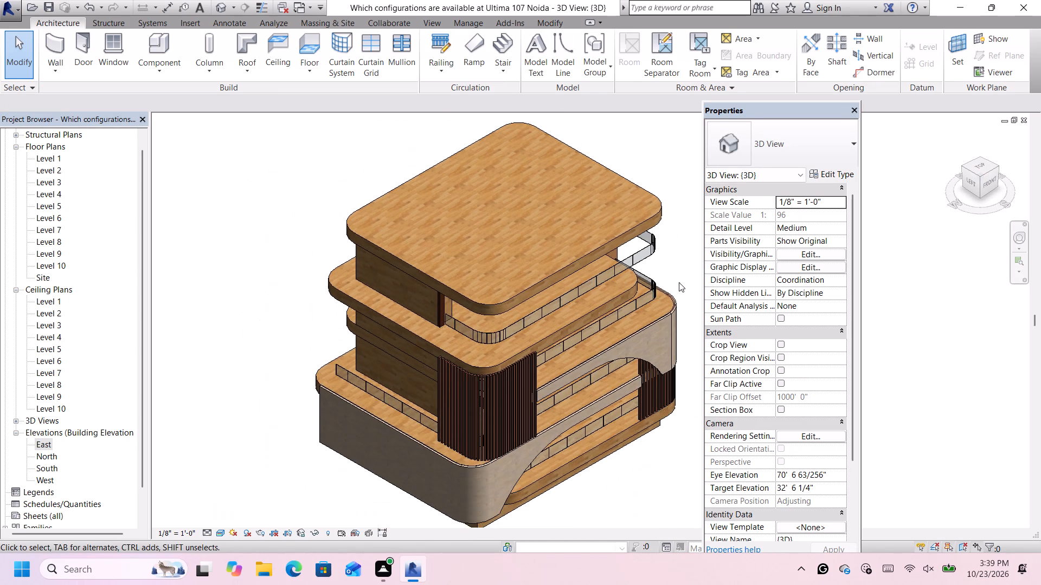
scroll(699, 409, up, 4)
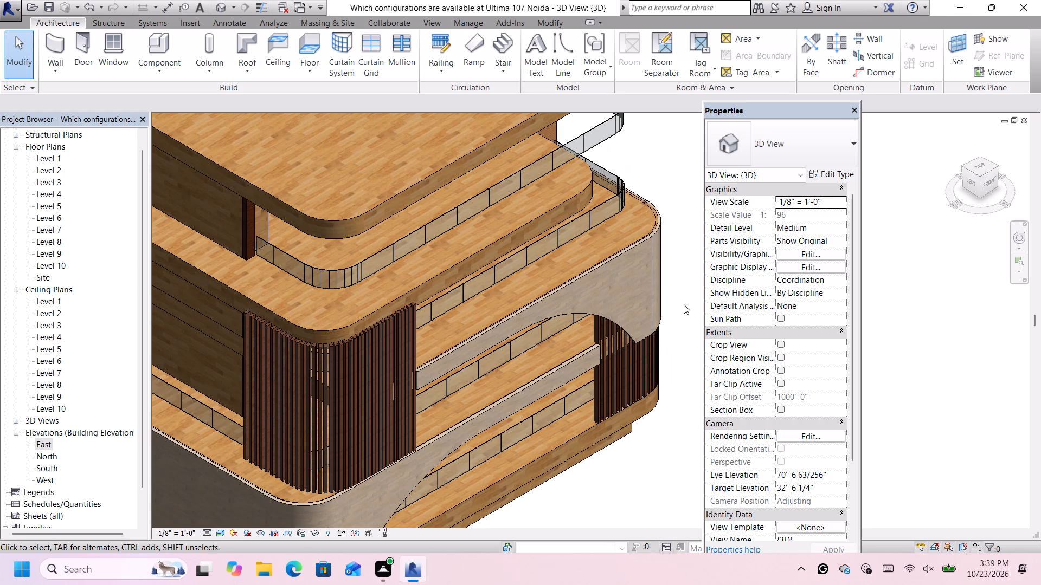
click(409, 320)
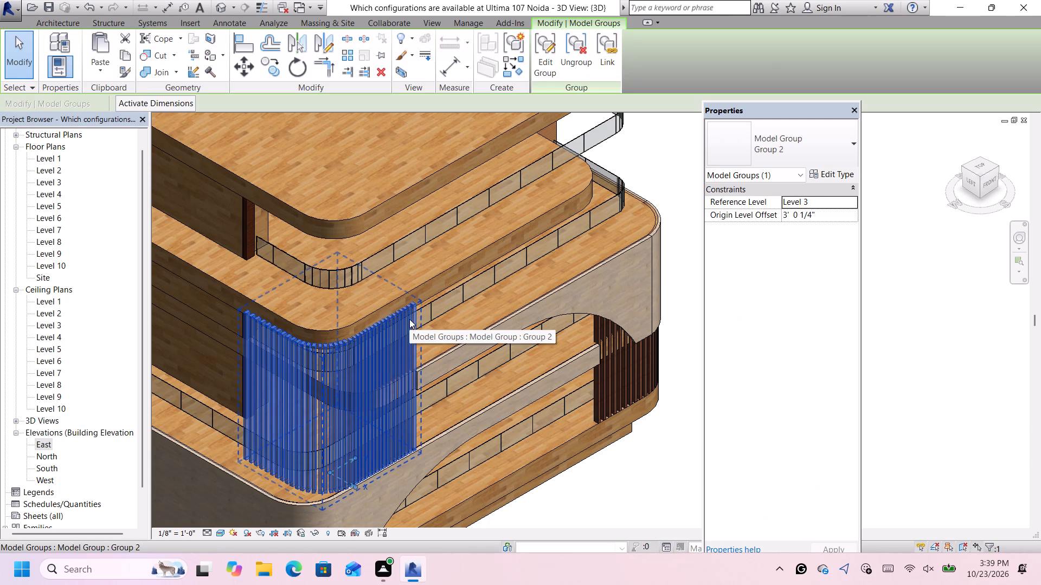
scroll(339, 346, up, 1)
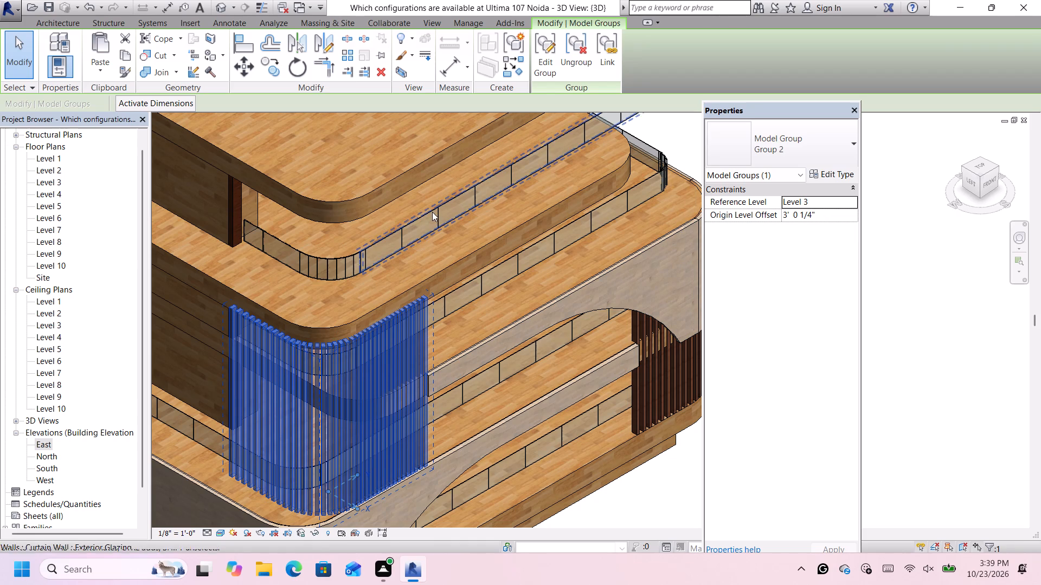
click(583, 48)
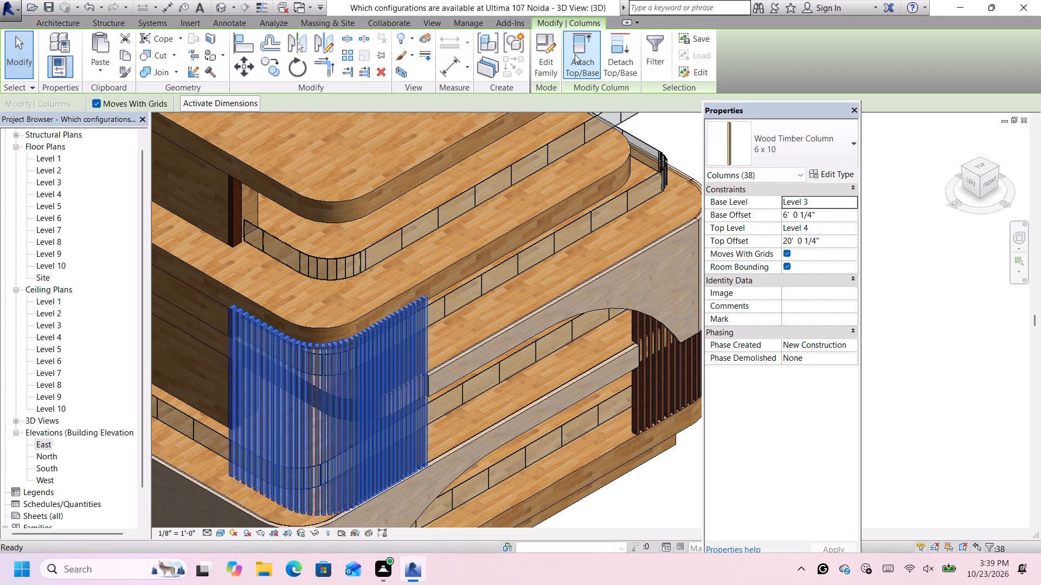
Delete the Level 5 Exterior Glazing railing: the long front run, the curved corner piece and the adjoining side run.
scroll(402, 318, down, 5)
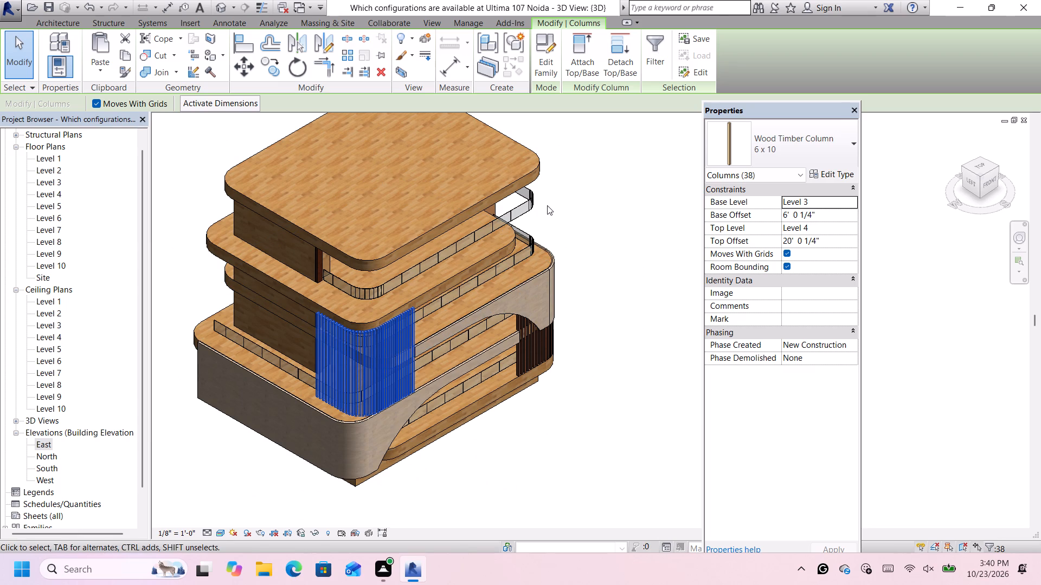
scroll(545, 231, up, 3)
click(513, 264)
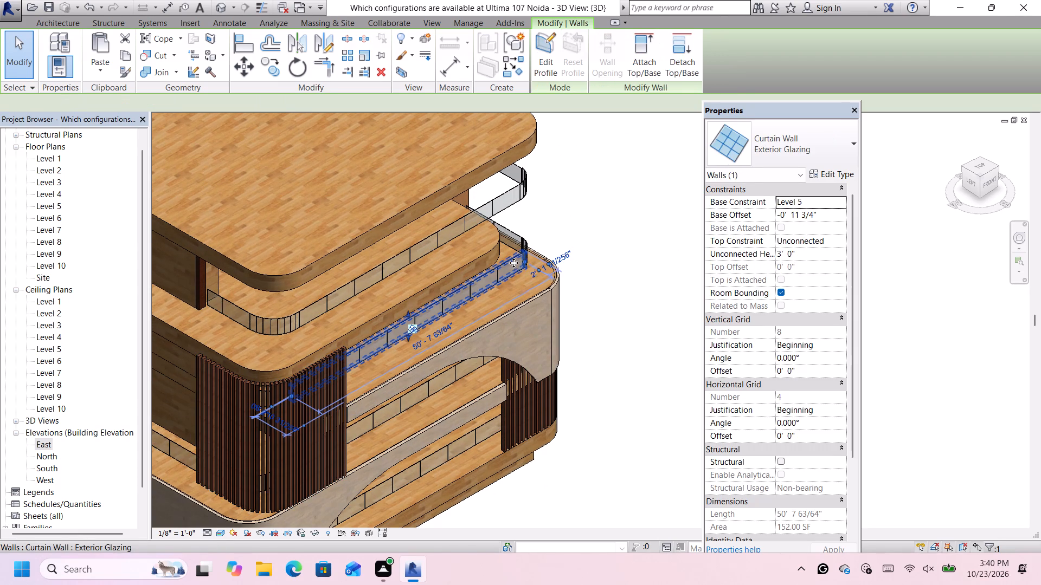
key(Delete)
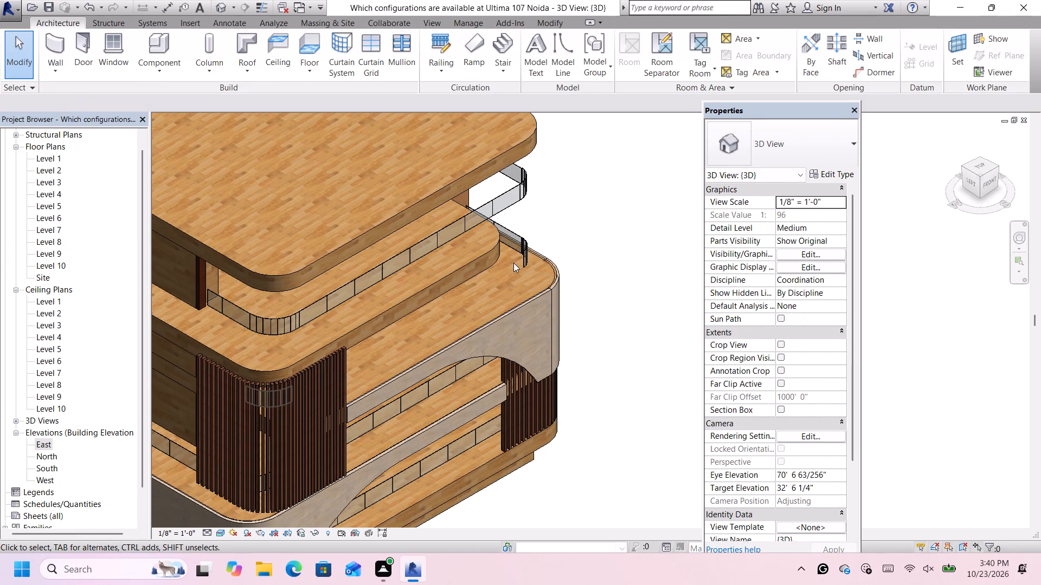
scroll(522, 257, up, 2)
click(523, 256)
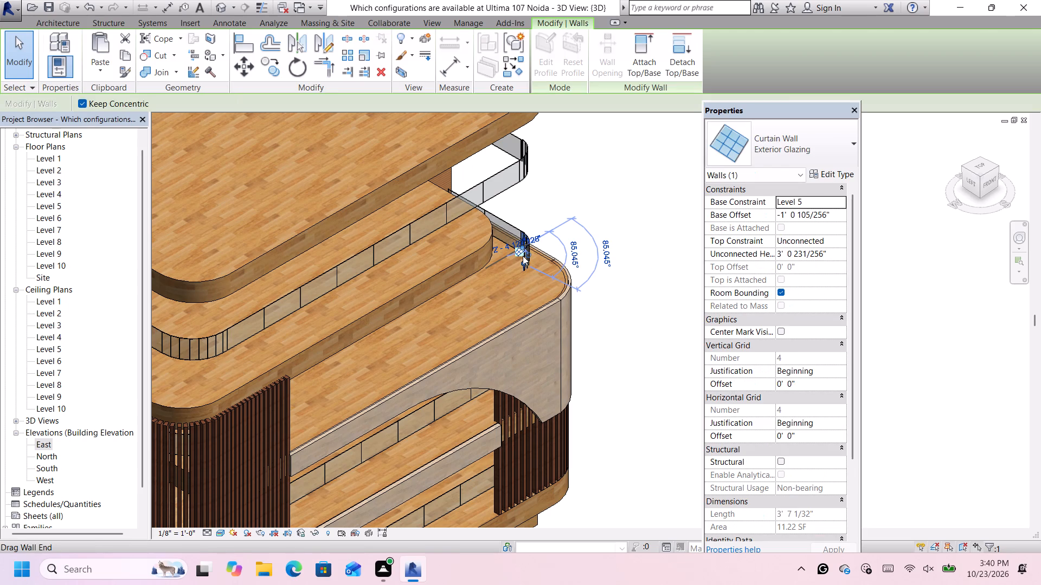
key(Delete)
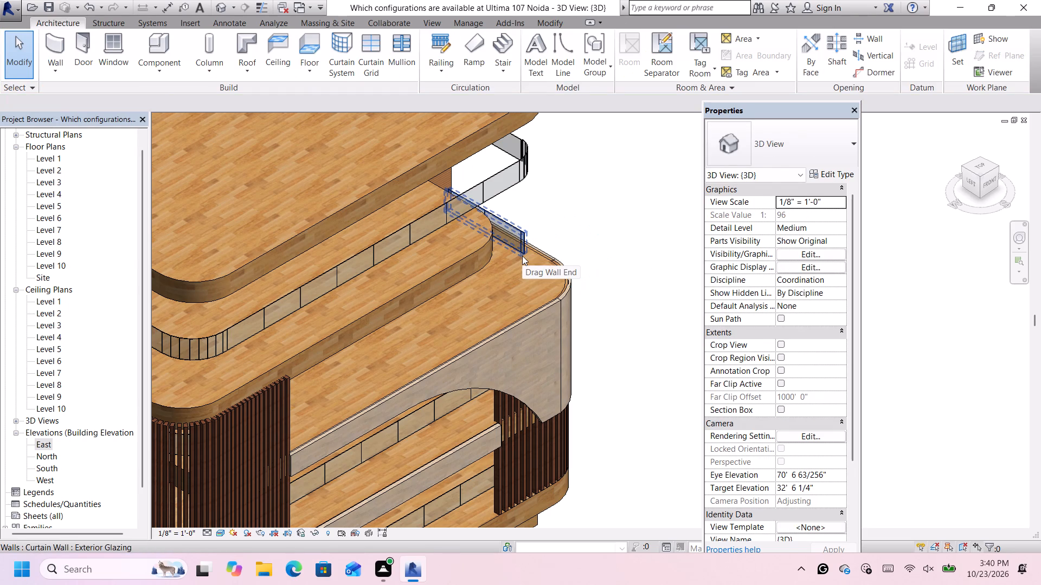
click(522, 256)
key(Delete)
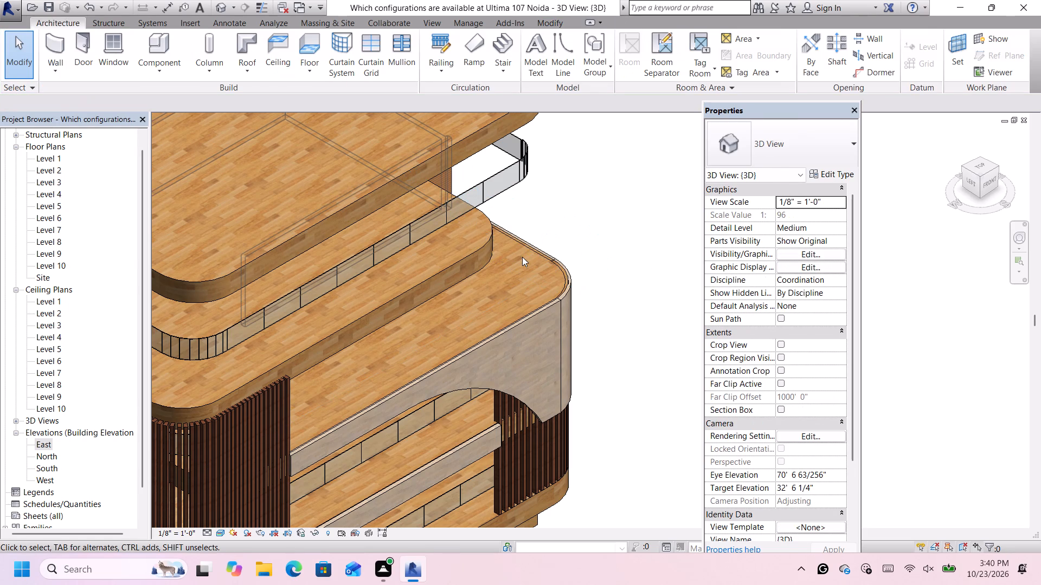
Examine the slab edges and remaining glass railings in the isometric view and from the front.
scroll(509, 261, down, 5)
scroll(558, 219, up, 1)
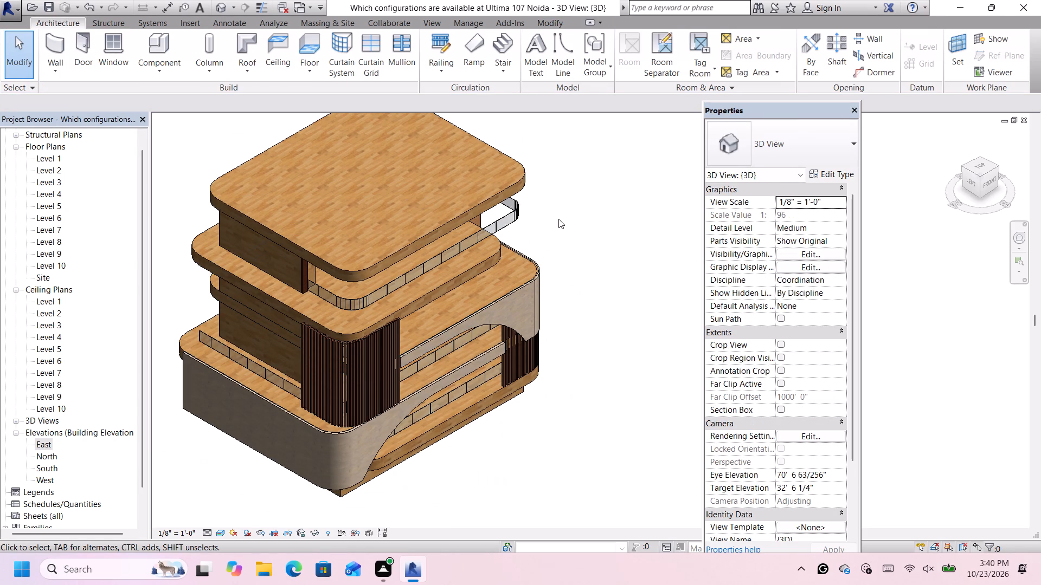
scroll(558, 219, up, 1)
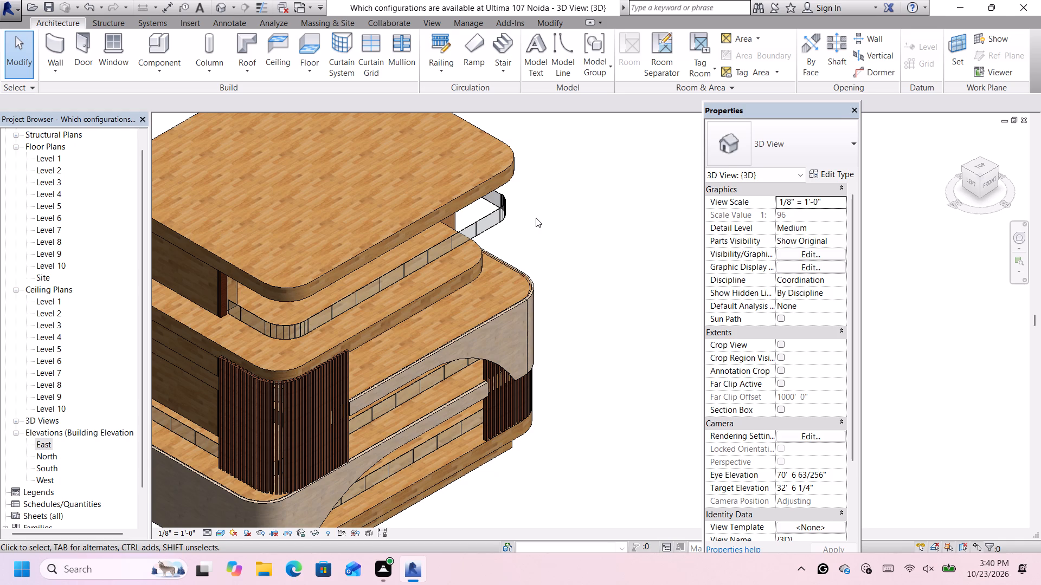
scroll(529, 252, down, 1)
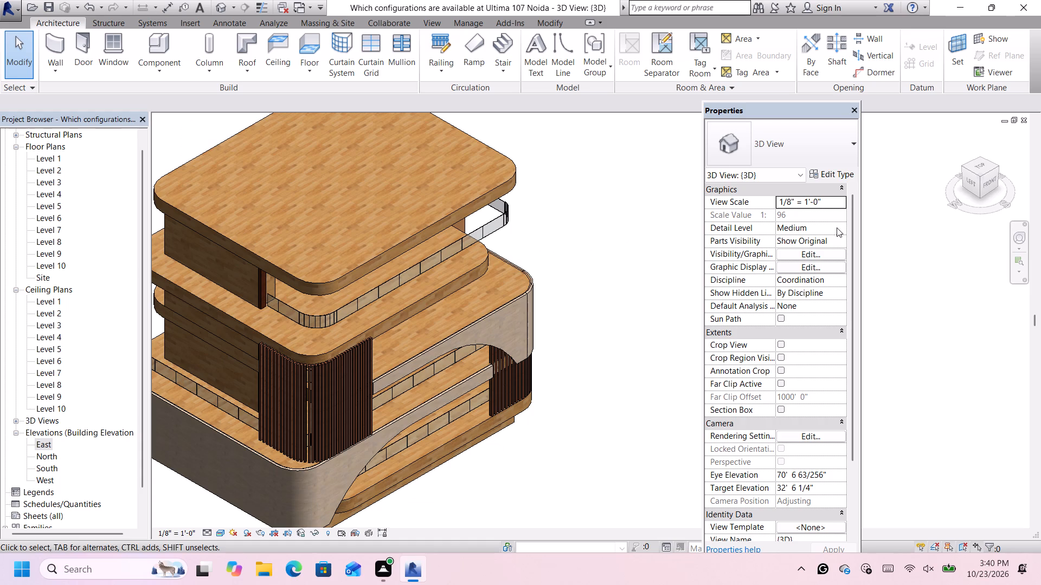
click(992, 183)
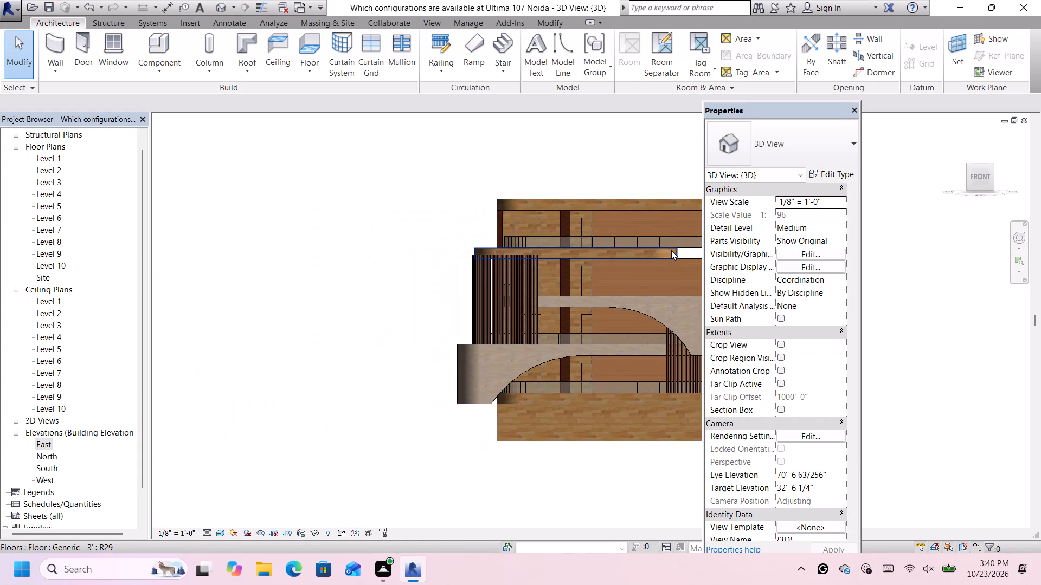
scroll(671, 251, down, 6)
scroll(692, 247, up, 7)
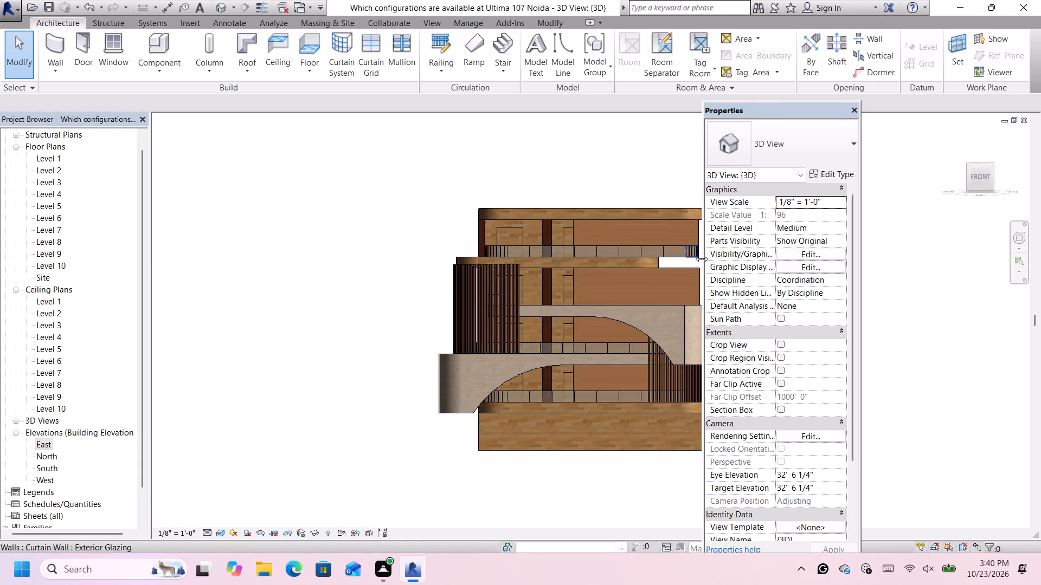
scroll(702, 259, up, 8)
scroll(694, 256, down, 6)
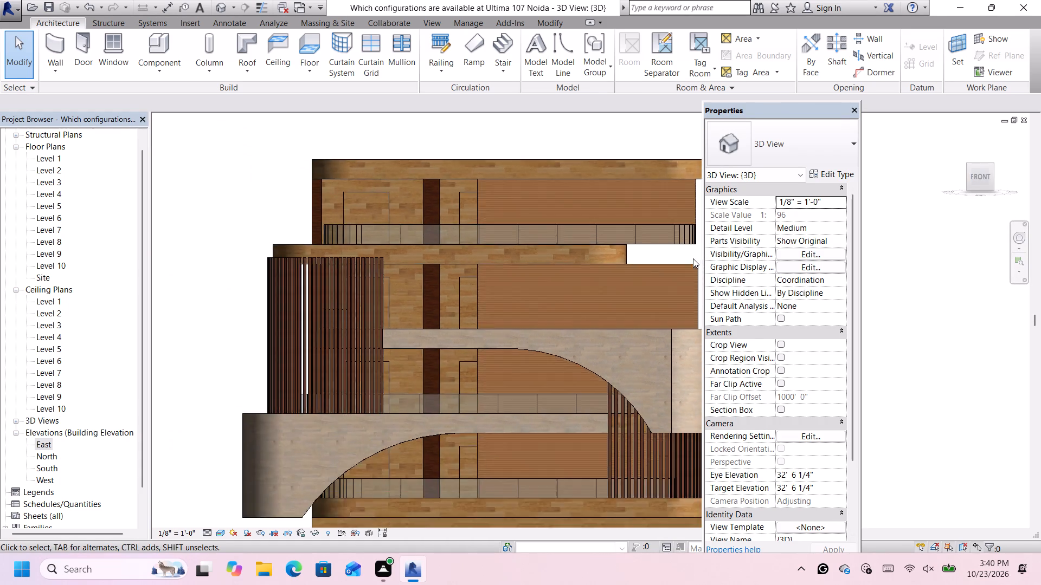
Edit the Level 6 floor boundary and move its straight east edge outward about 7 feet, finish the edit and deselect.
scroll(693, 258, down, 3)
scroll(701, 285, up, 3)
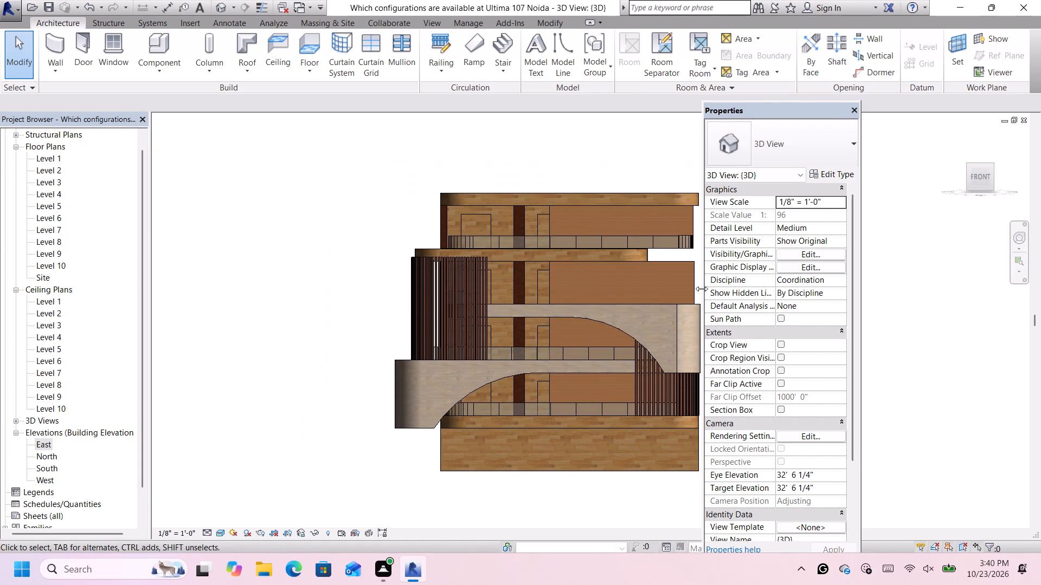
scroll(696, 282, up, 1)
scroll(645, 251, up, 3)
double_click(638, 249)
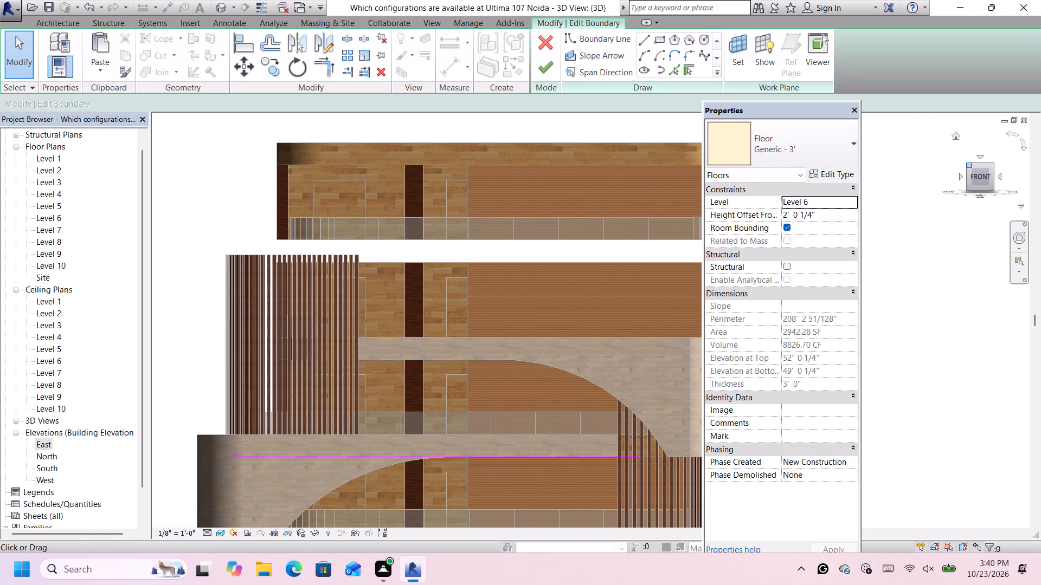
click(971, 165)
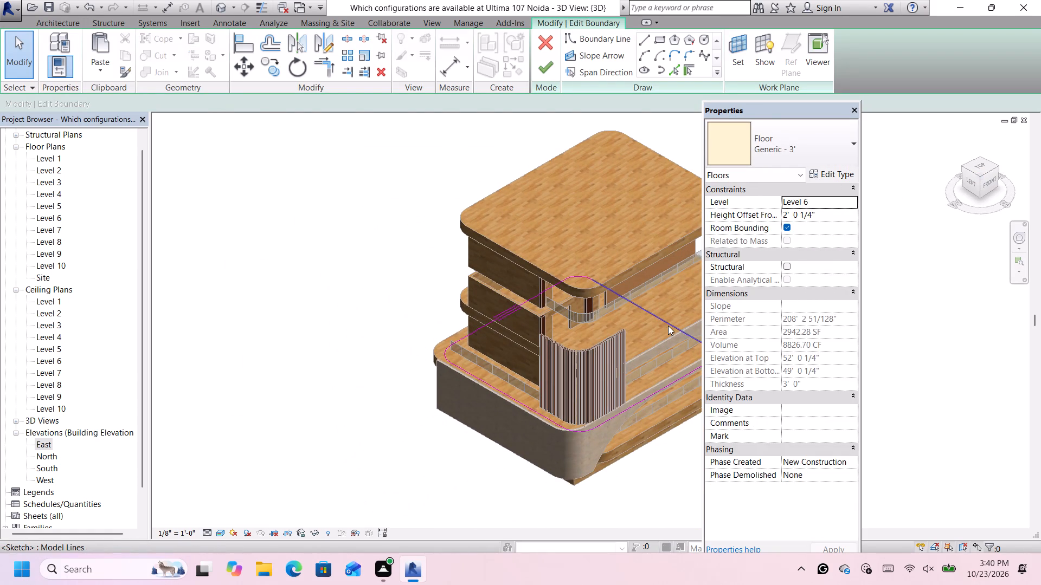
click(668, 326)
key(Right)
key(Right)
key(Right)
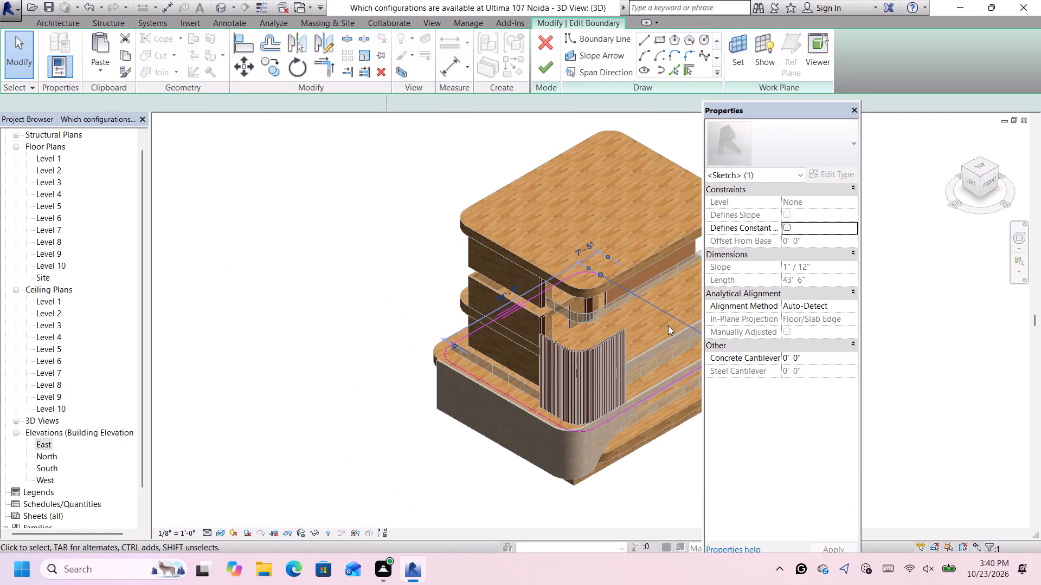
key(Right)
key(Right)
key(Right)
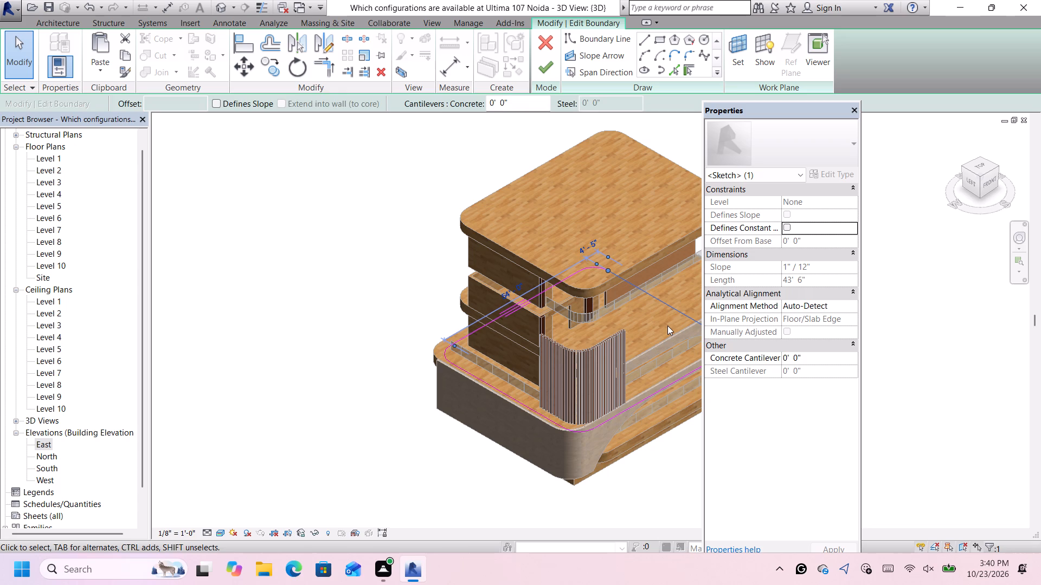
key(Right)
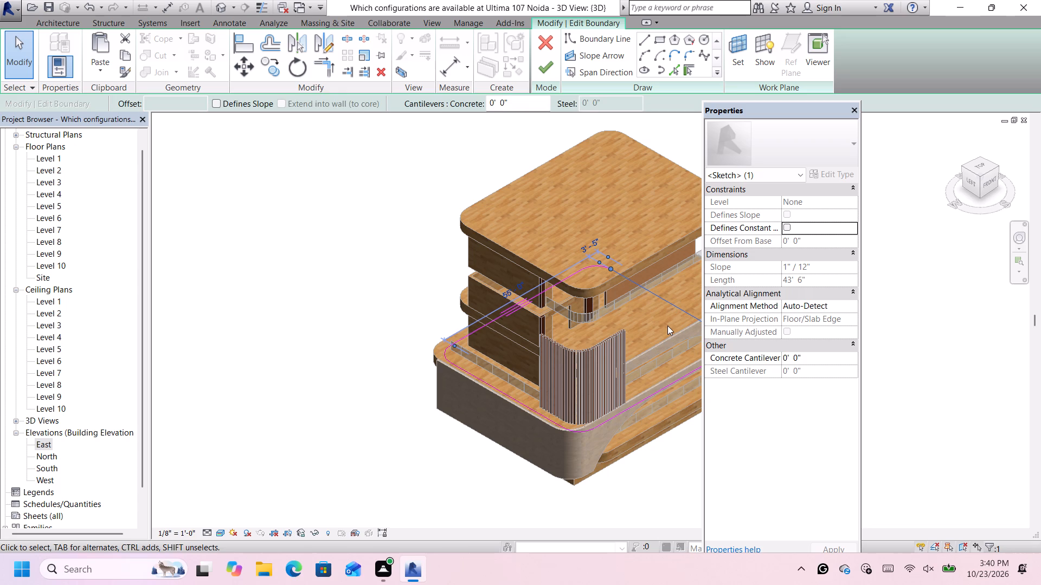
click(541, 66)
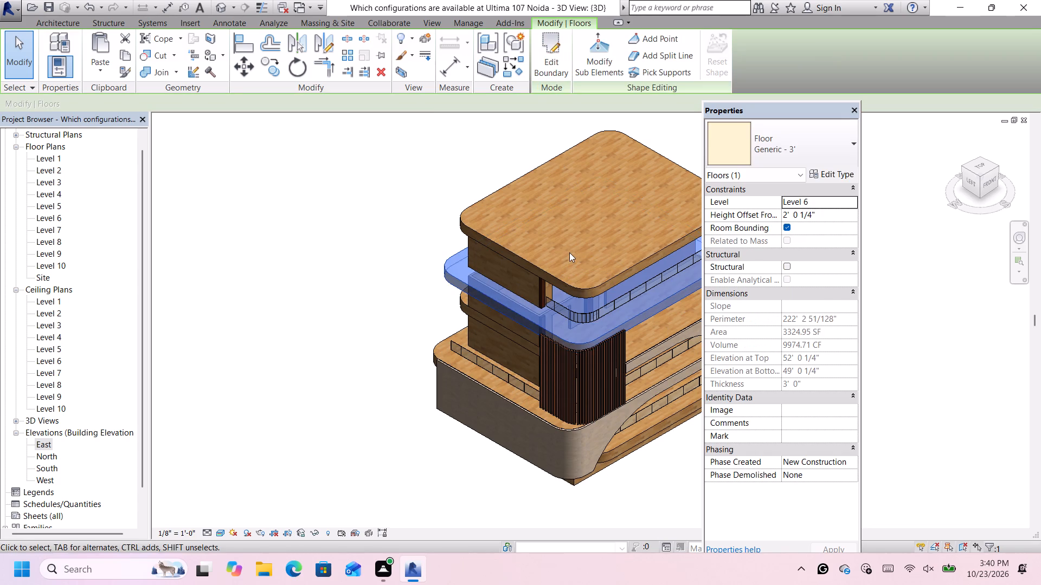
scroll(569, 252, down, 4)
scroll(660, 206, up, 4)
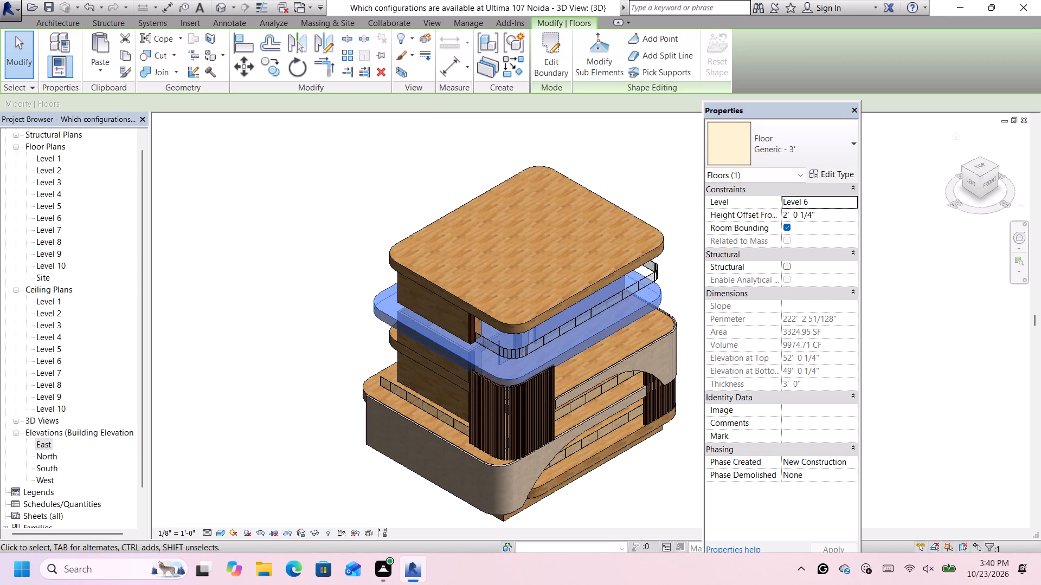
click(948, 296)
Reopen the Level 6 floor boundary, move its east edge back inward about 3 feet, finish the edit and deselect.
click(987, 184)
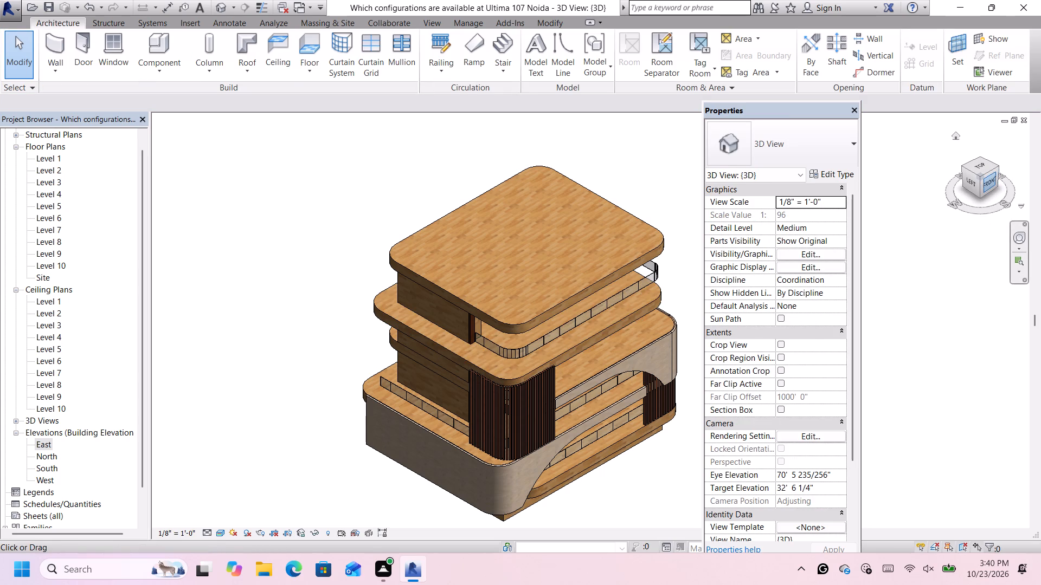
scroll(668, 291, down, 4)
scroll(704, 270, up, 2)
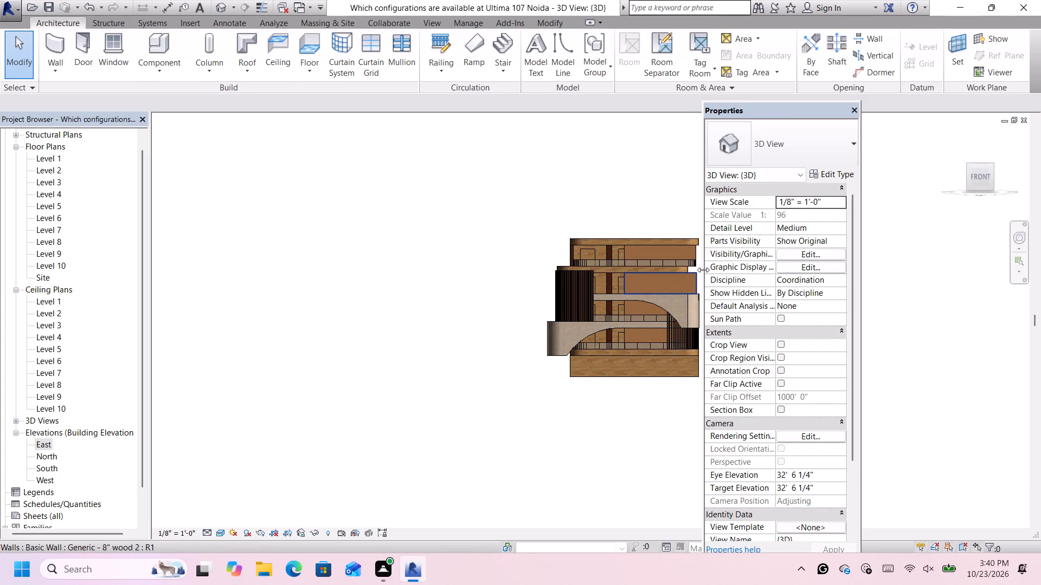
scroll(703, 270, up, 3)
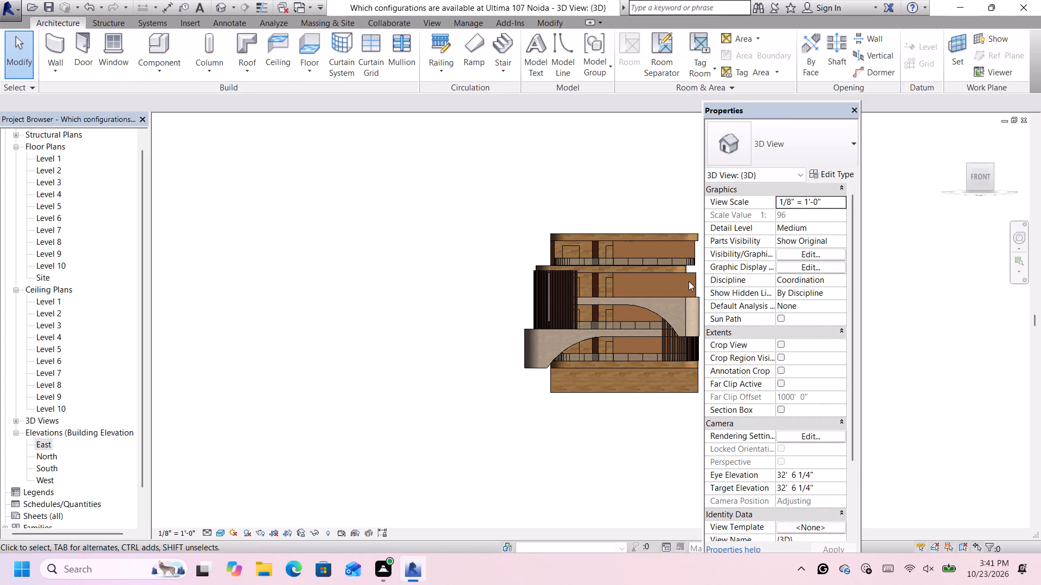
scroll(689, 281, down, 2)
scroll(694, 280, up, 7)
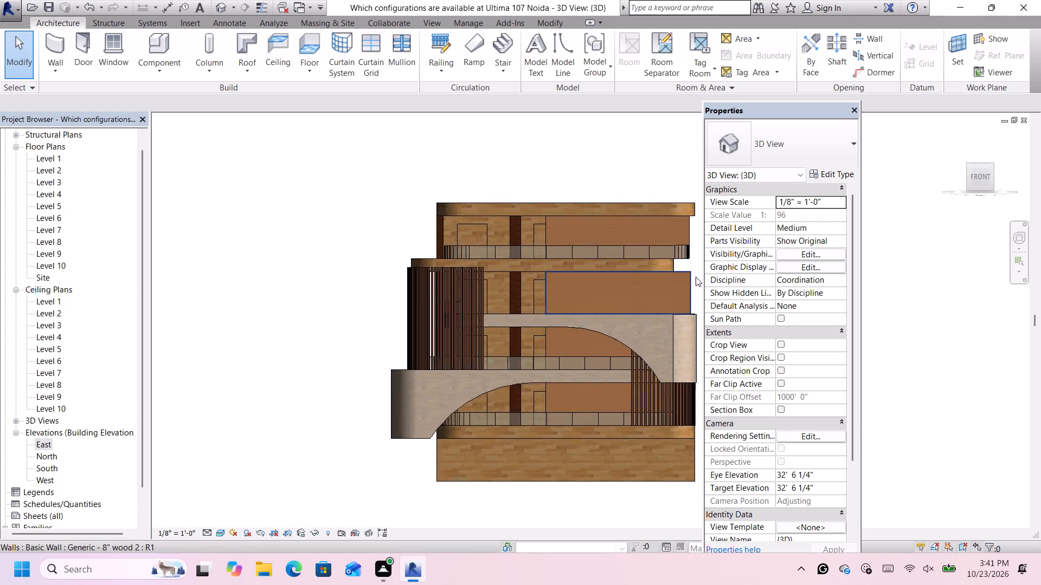
scroll(696, 277, up, 1)
double_click(664, 257)
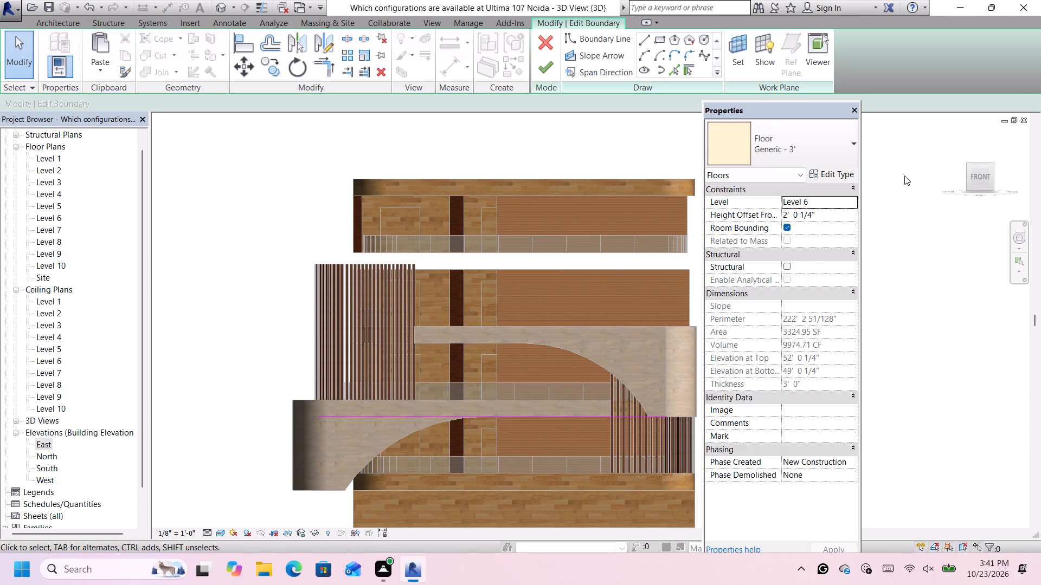
click(968, 166)
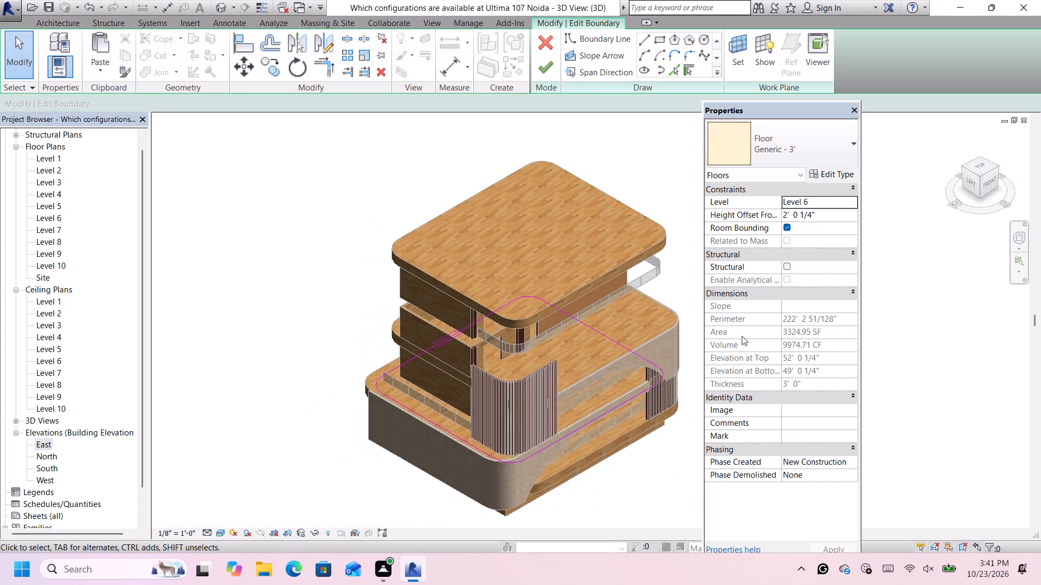
click(679, 307)
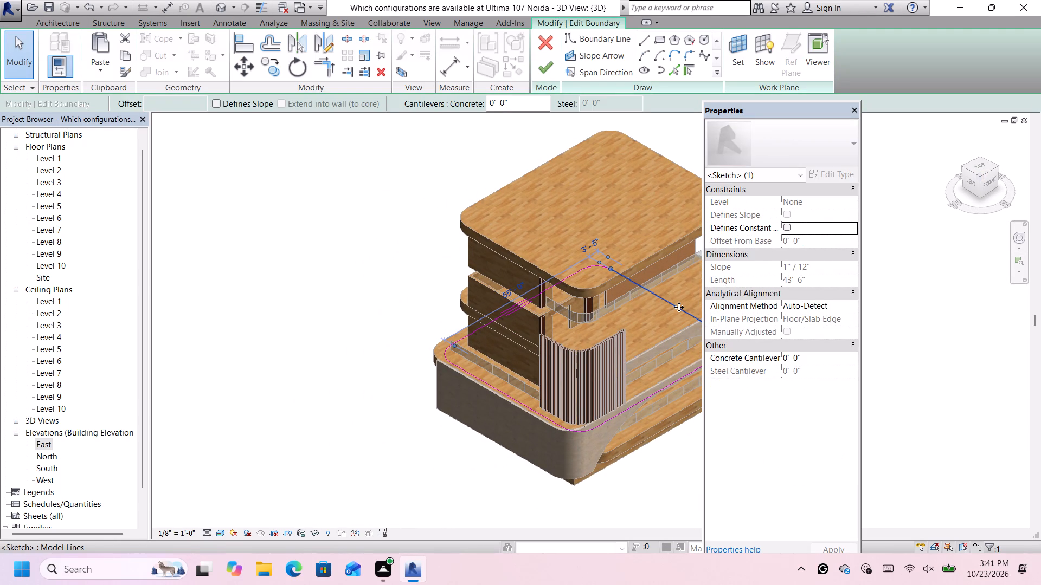
key(Left)
key(Left)
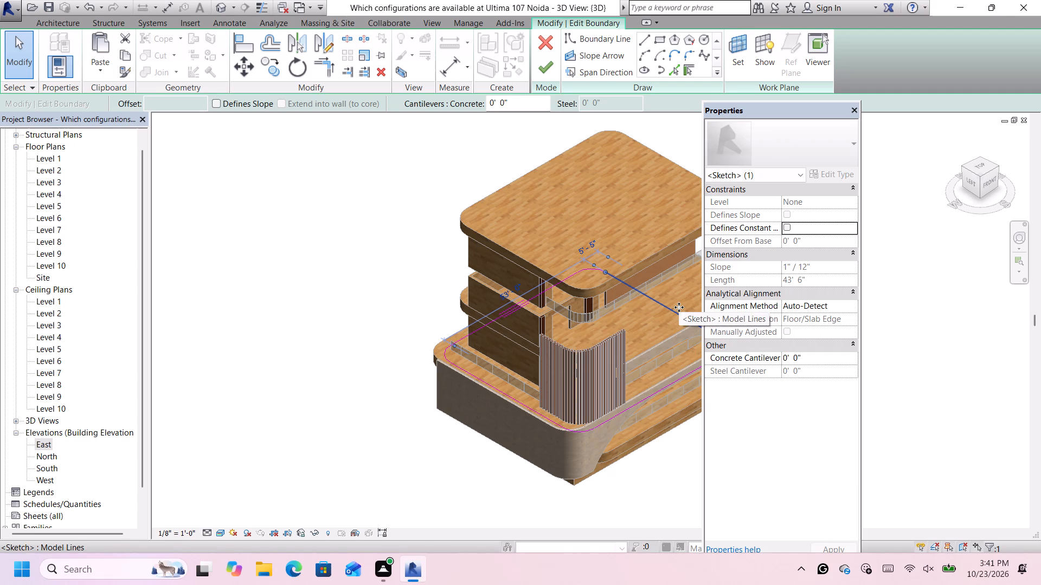
key(Left)
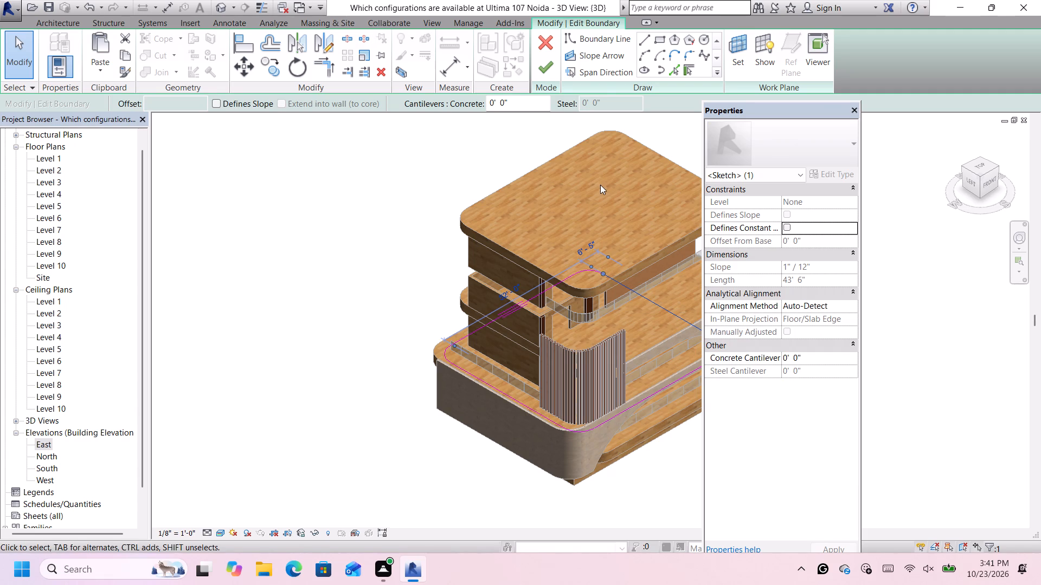
click(549, 73)
click(640, 478)
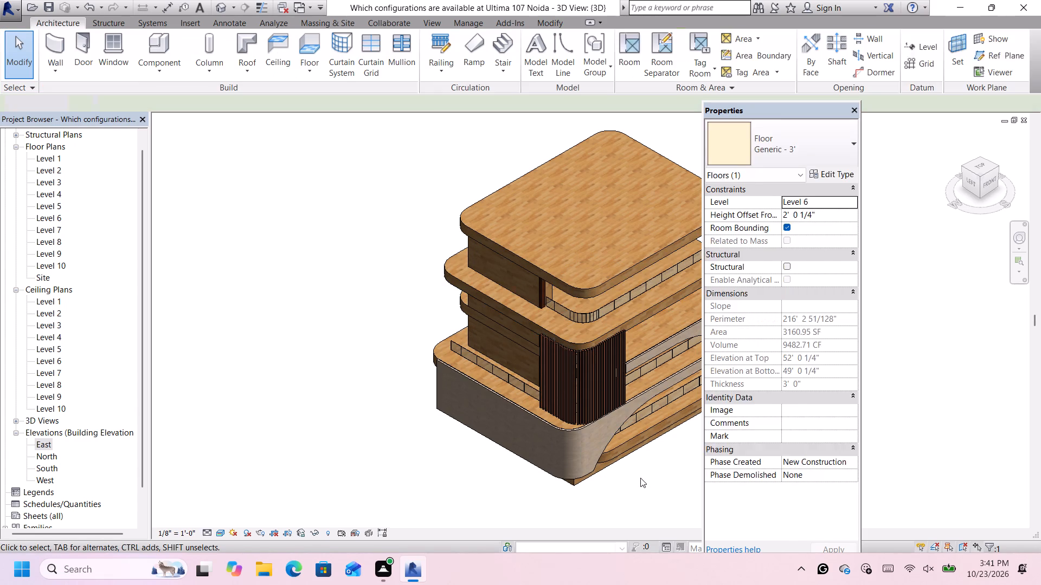
Examine the Level 6 slab's east end against the walls below it from the front and in the South elevation.
click(993, 184)
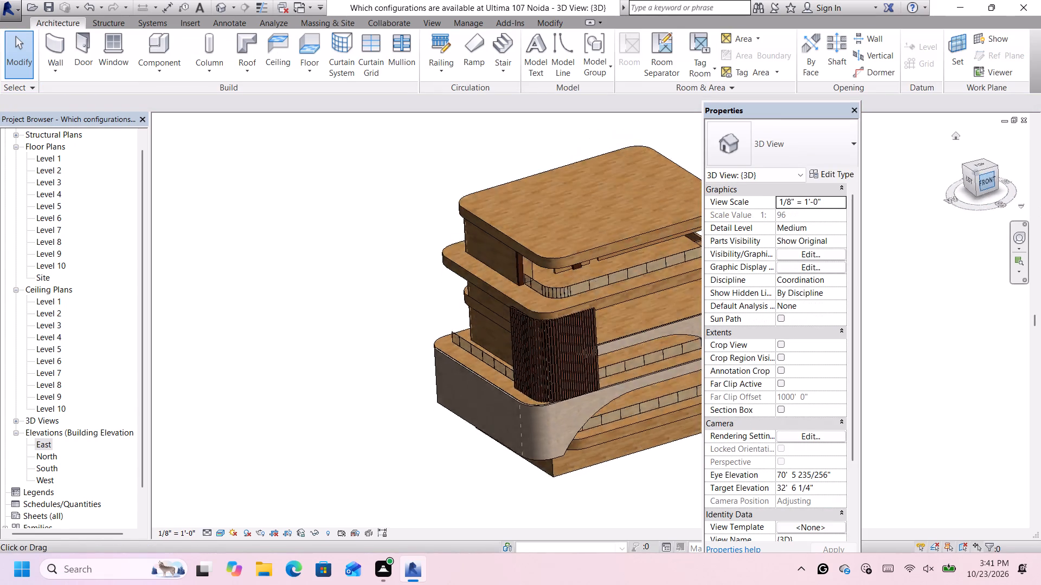
scroll(639, 272, down, 5)
scroll(701, 257, up, 3)
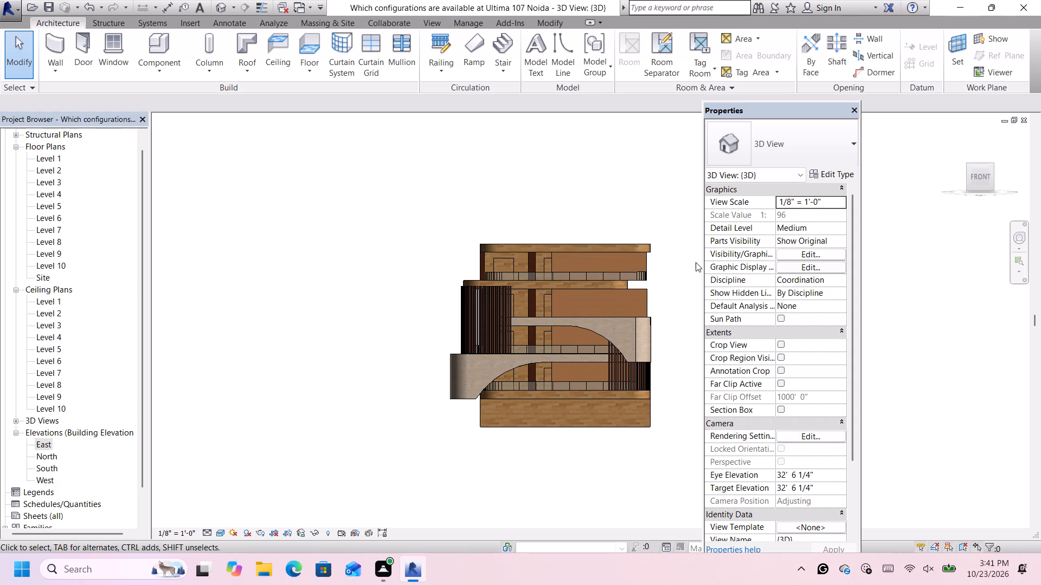
scroll(685, 290, up, 1)
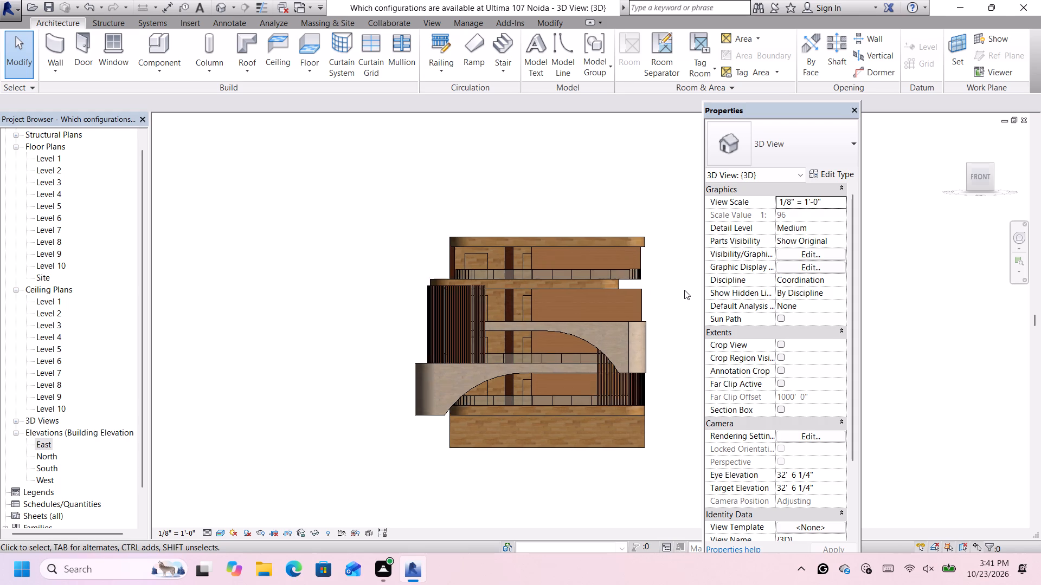
scroll(684, 290, up, 3)
scroll(623, 295, up, 1)
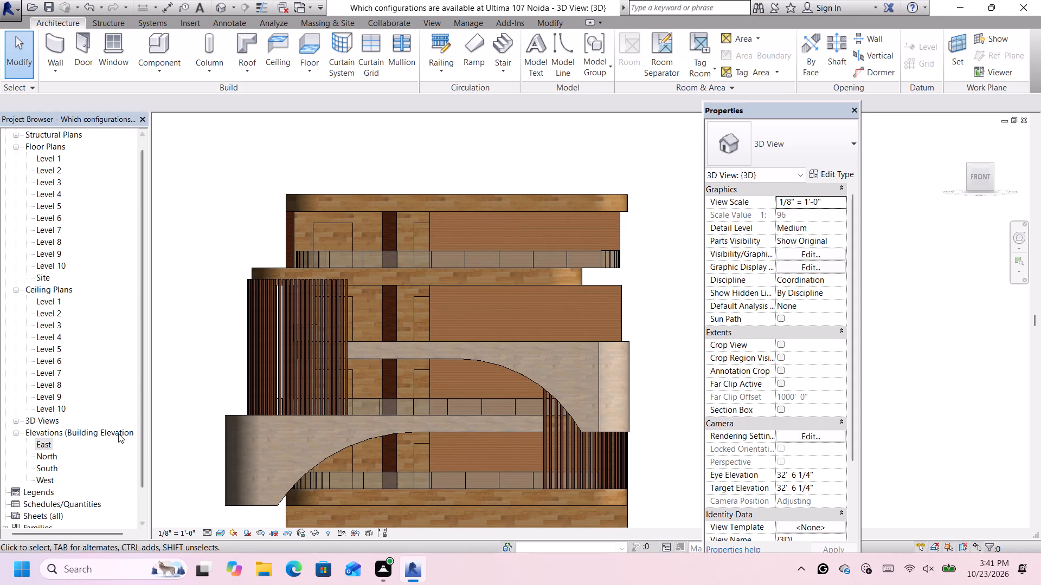
double_click(39, 467)
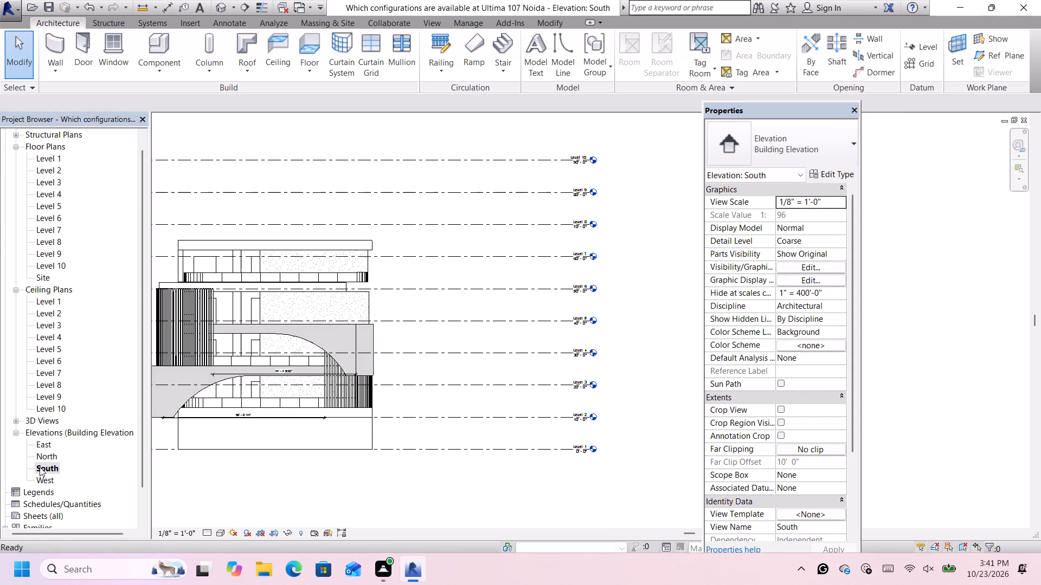
scroll(381, 329, down, 3)
scroll(369, 308, up, 3)
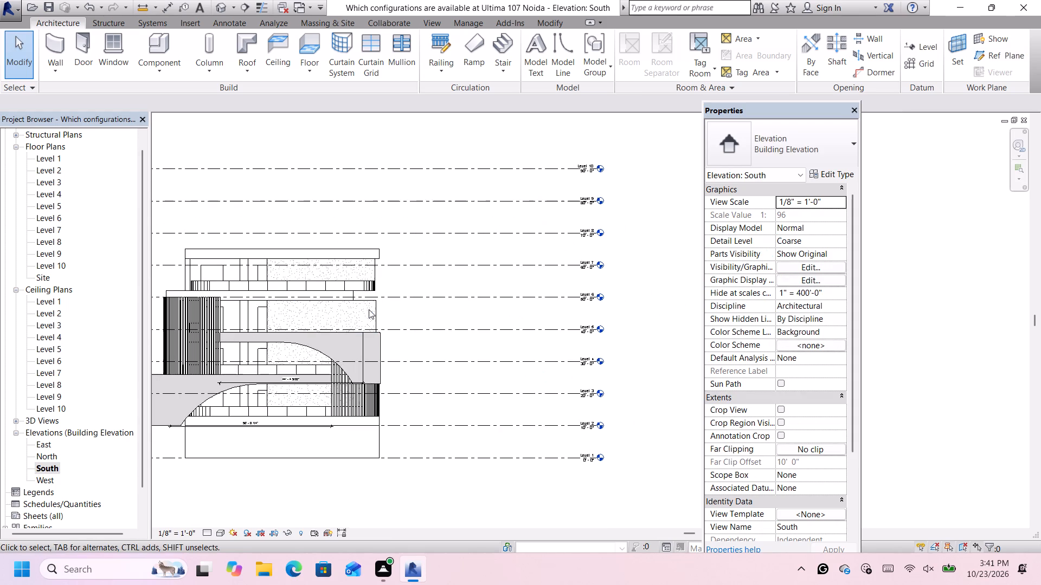
scroll(369, 309, up, 2)
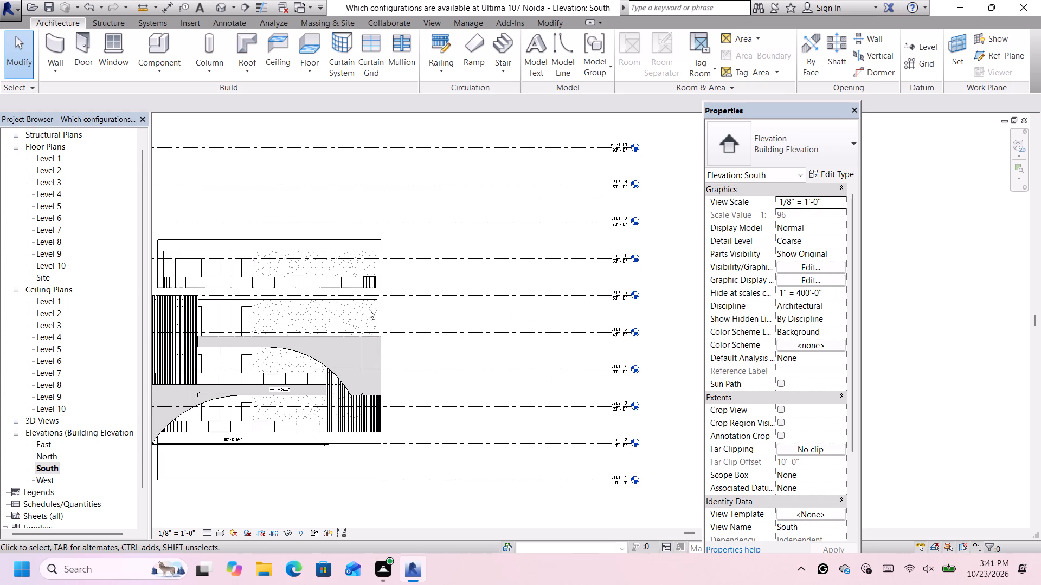
In the Level 5 floor plan, move the east Generic - 8" wood wall inward until it is 8'-6" from the slab's east edge.
double_click(55, 205)
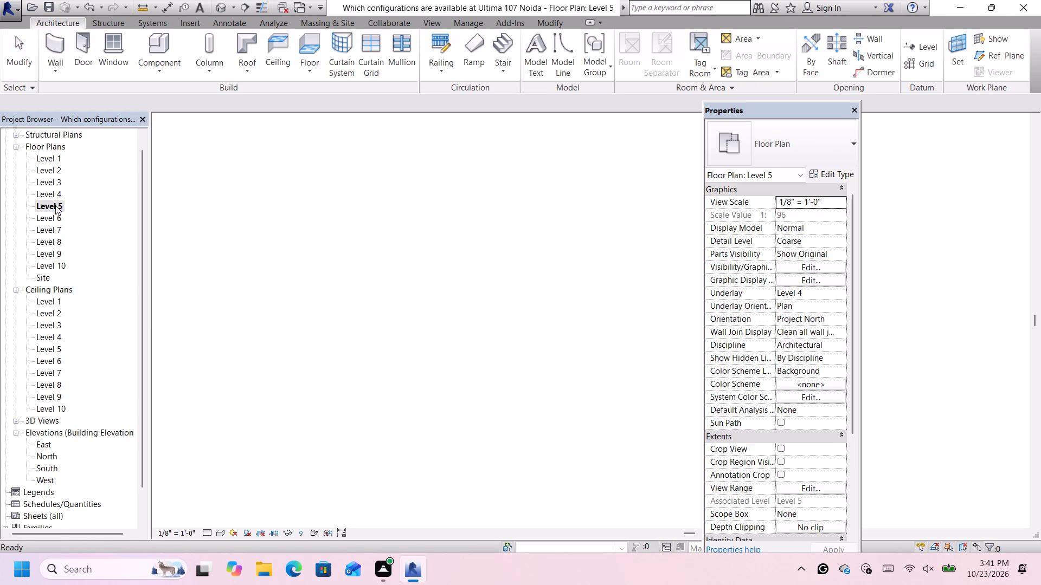
scroll(439, 314, down, 8)
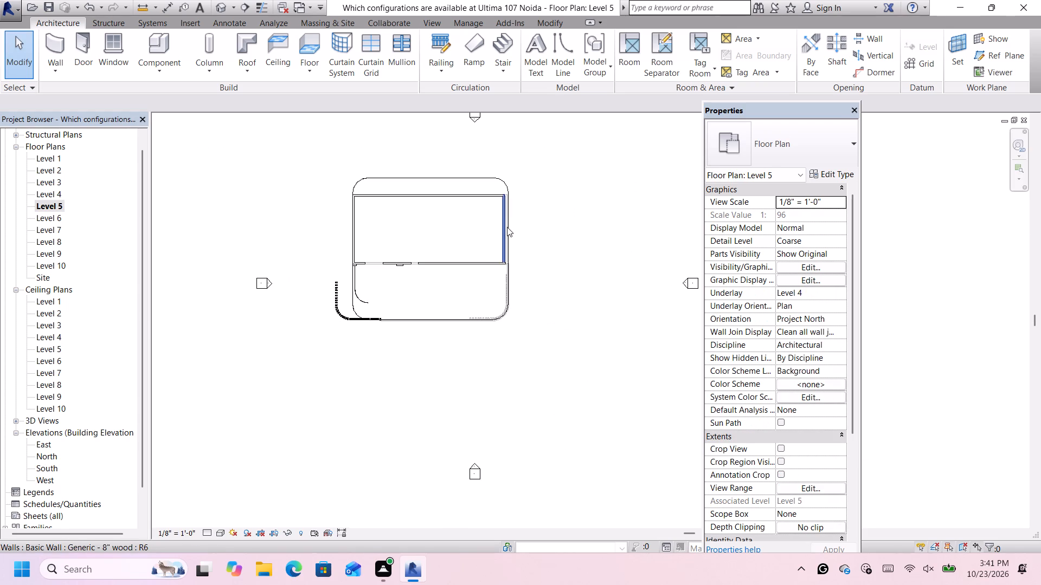
scroll(507, 227, up, 5)
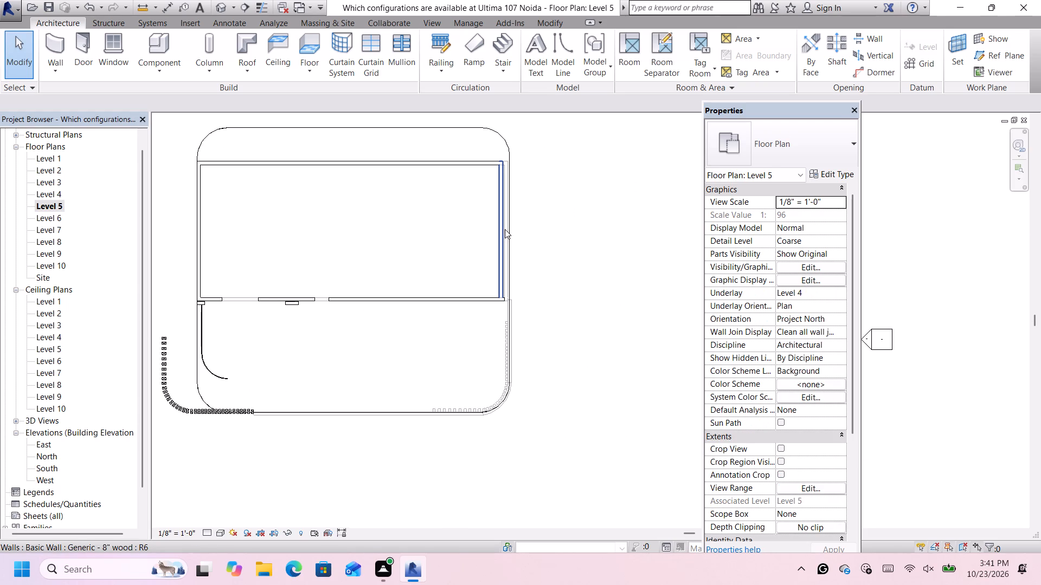
click(499, 205)
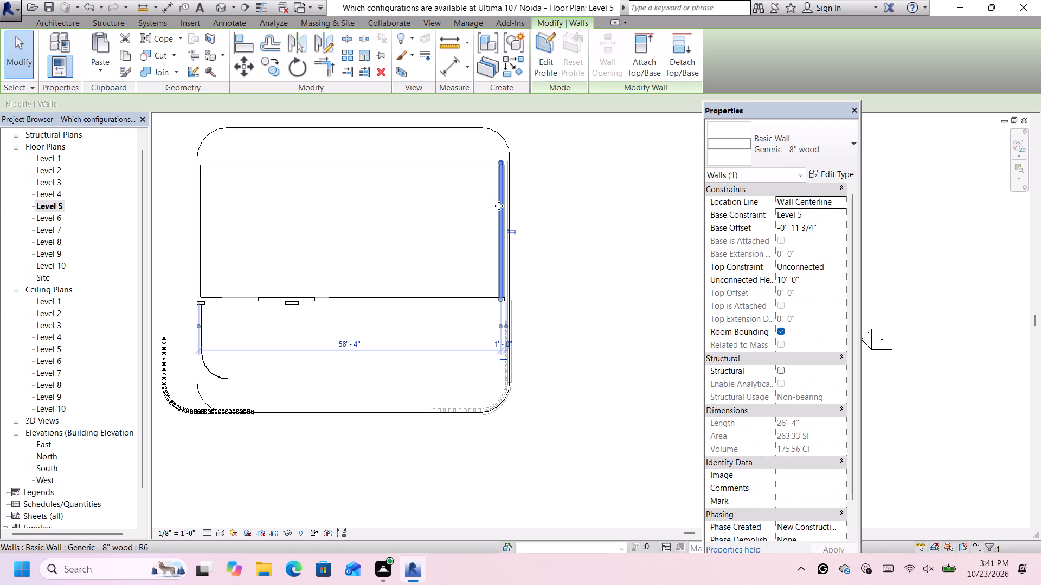
key(Left)
key(Left)
key(Left)
key(Left)
key(Left)
key(Left)
key(Left)
key(Left)
key(Left)
key(Left)
key(Left)
key(Left)
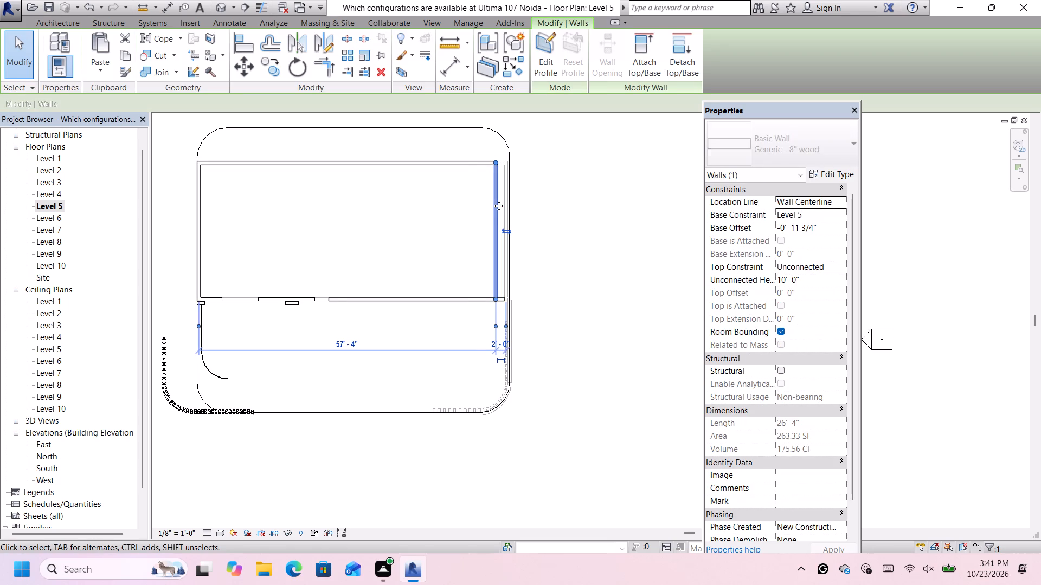
key(Left)
key(Left)
key(Left)
key(Left)
key(Left)
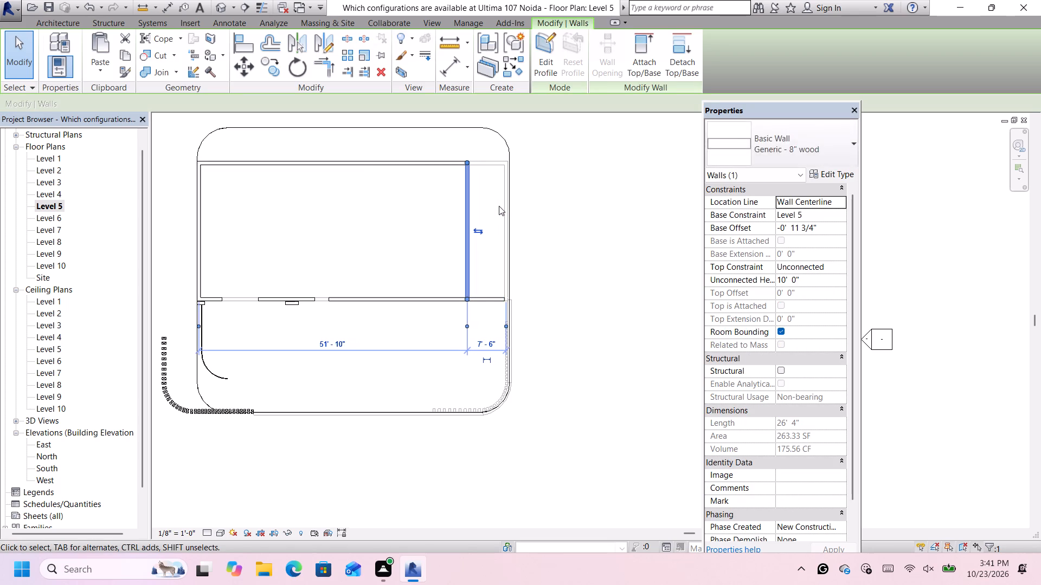
key(Left)
key(Left)
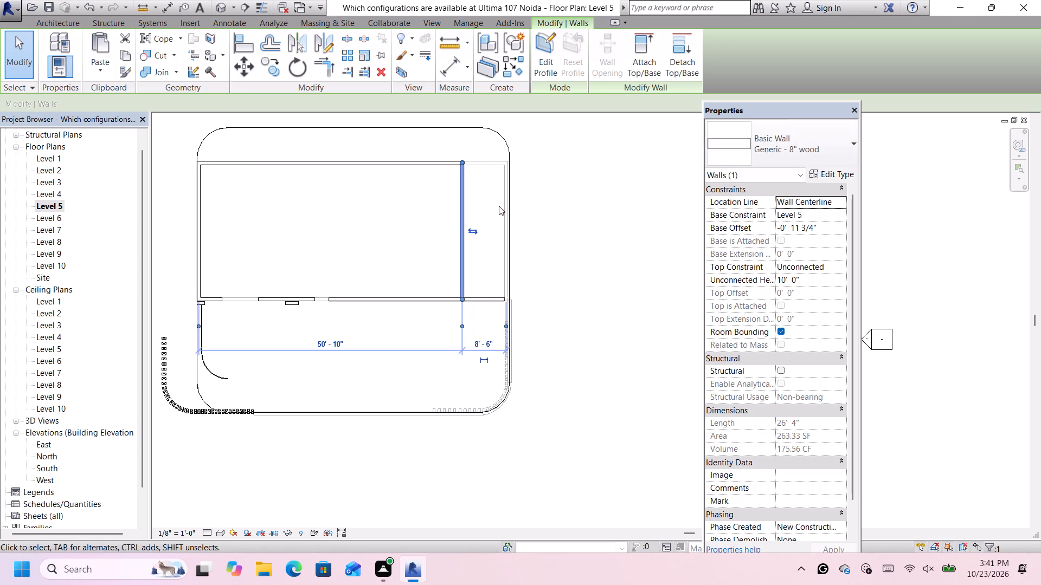
click(545, 292)
Shorten the Level 5 front Generic - 8" wood 2 wall to 25'-9" so its east end meets the relocated side wall.
click(495, 299)
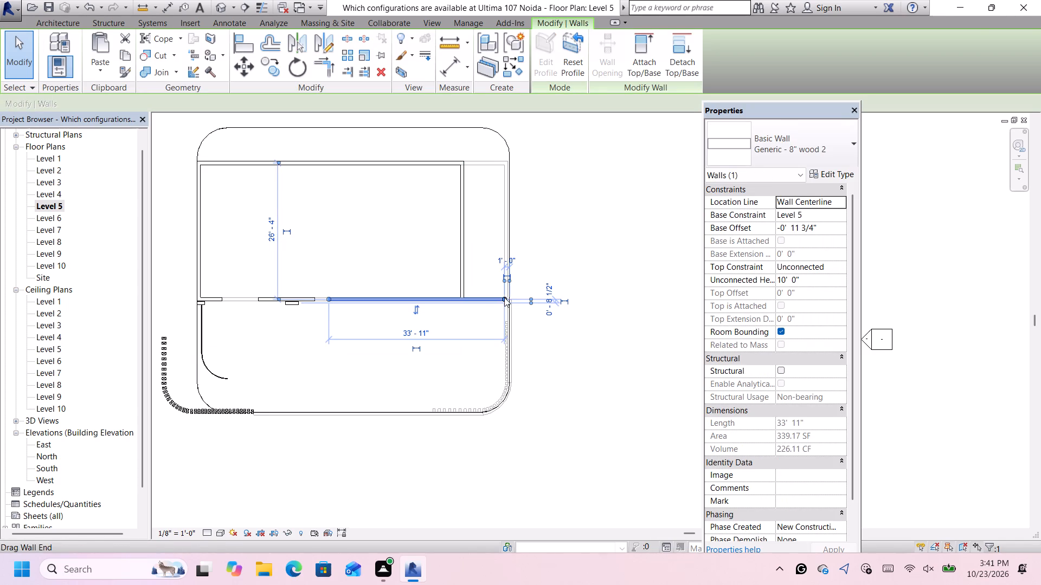
drag(504, 297, 461, 301)
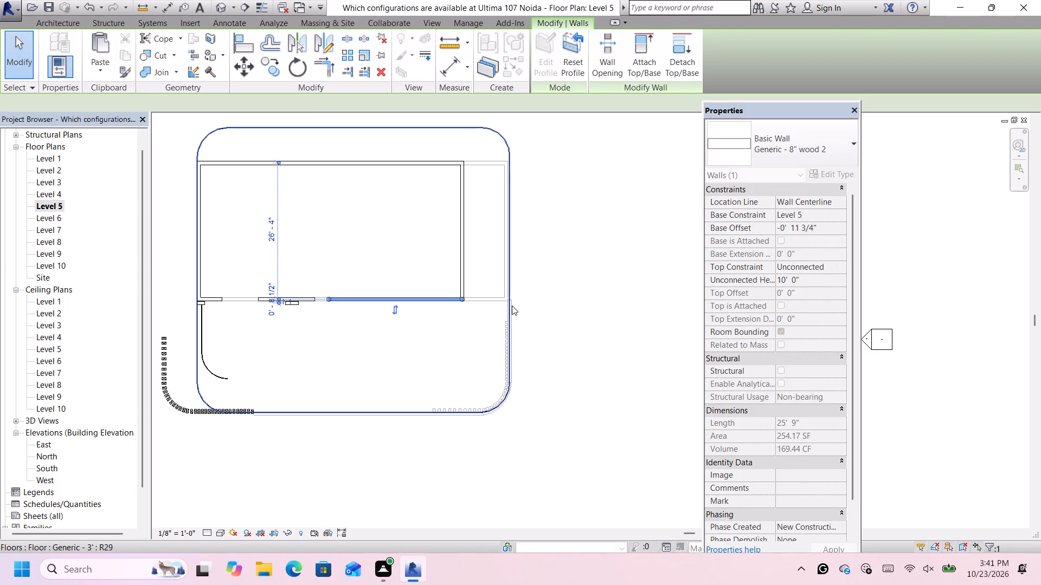
click(539, 288)
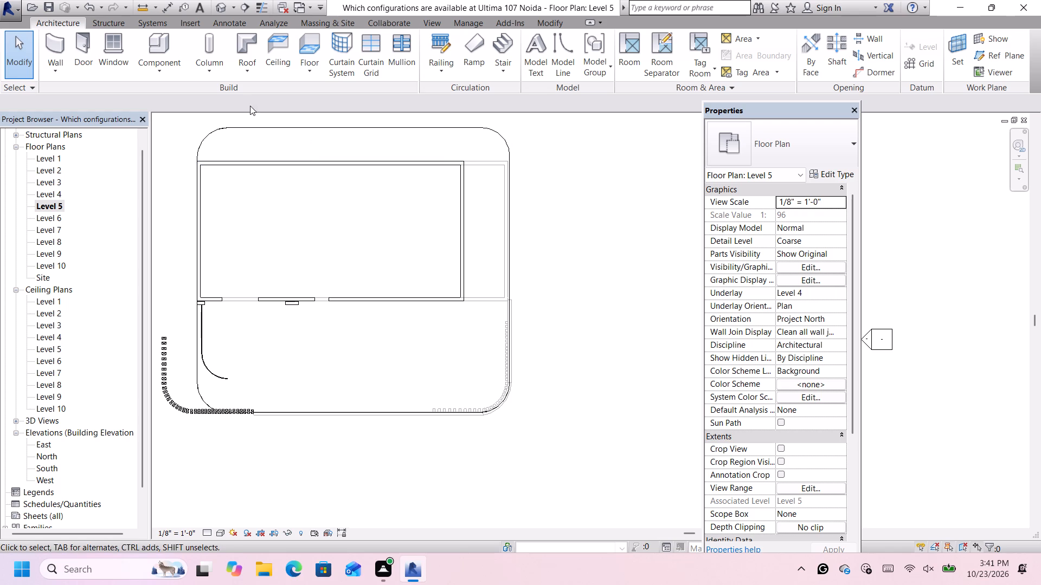
Return to the 3D view and examine the east ends of the upper floors and roof slab from the front.
click(220, 13)
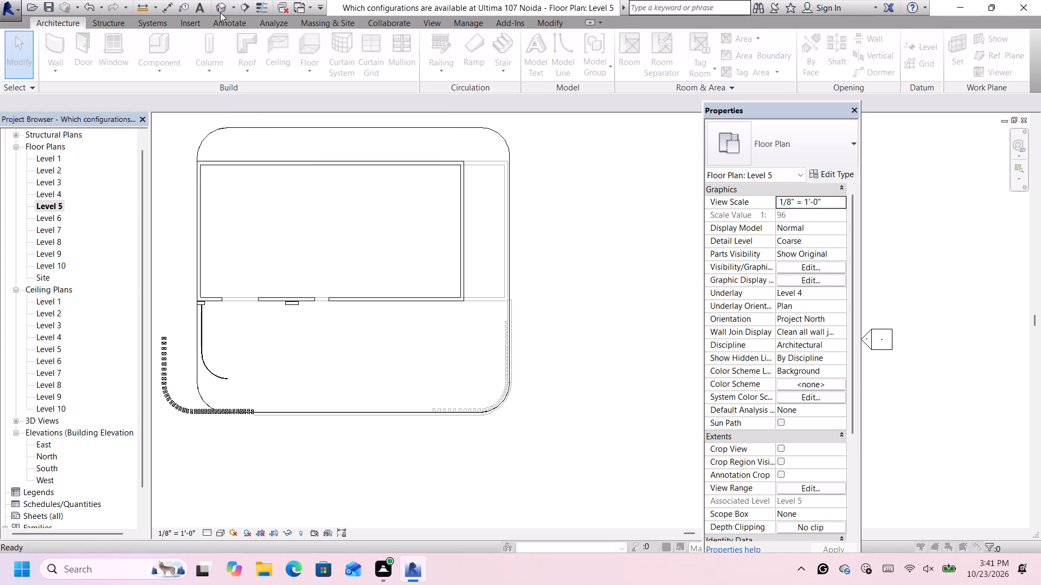
click(544, 249)
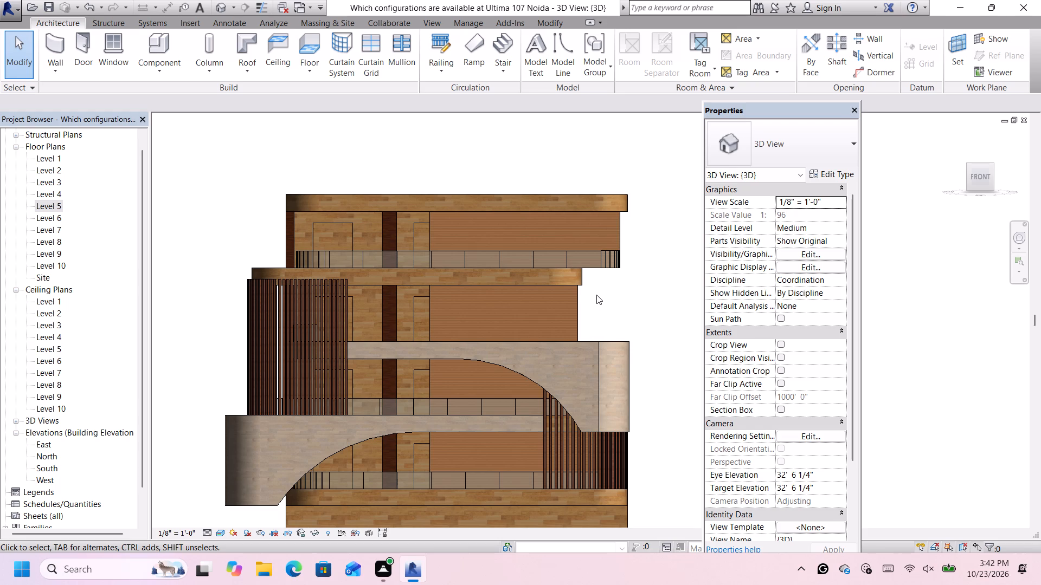
scroll(596, 295, up, 1)
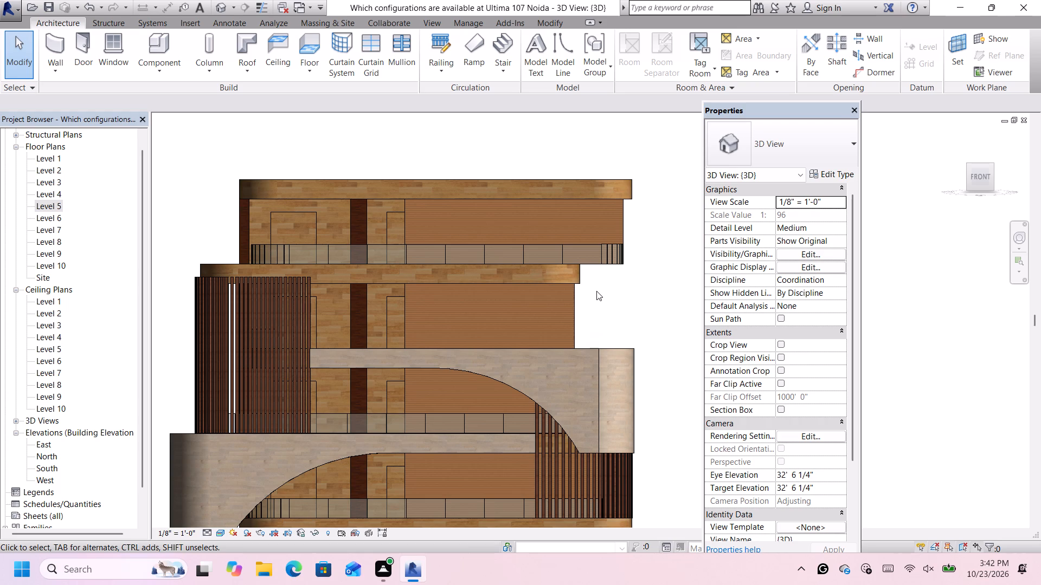
scroll(620, 254, up, 1)
click(613, 249)
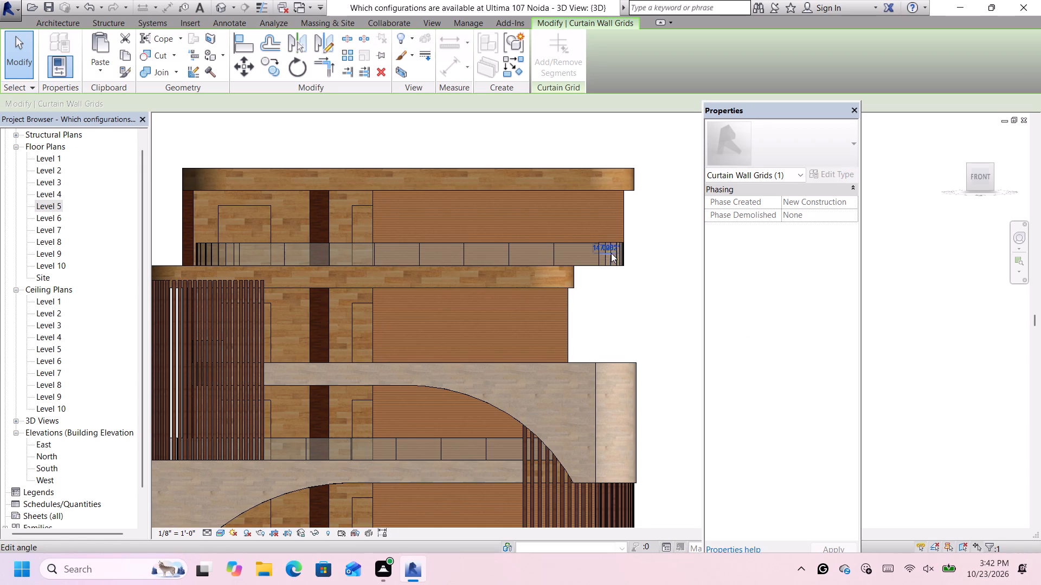
scroll(625, 266, up, 6)
scroll(623, 264, down, 7)
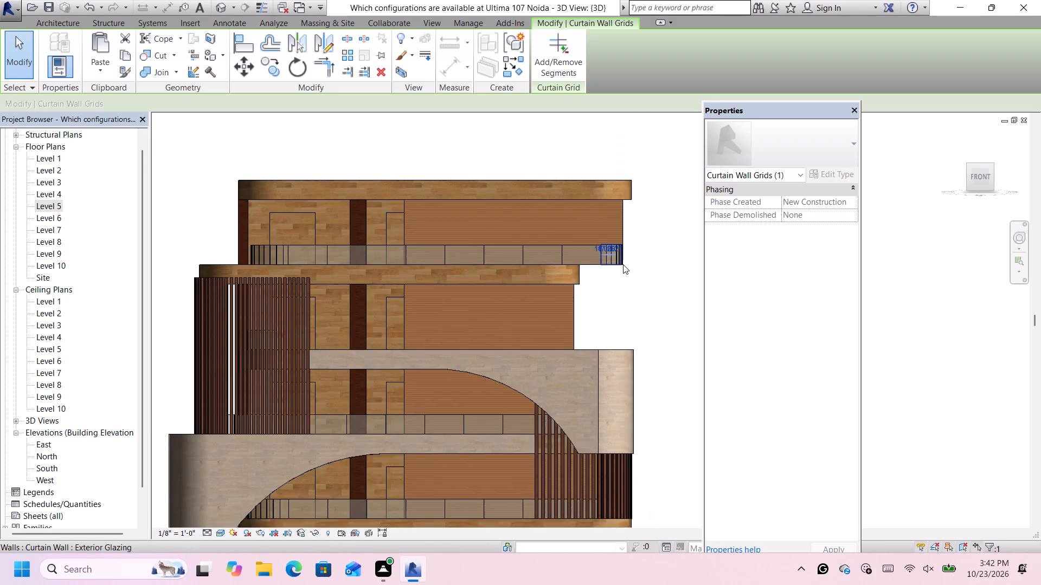
scroll(623, 264, down, 3)
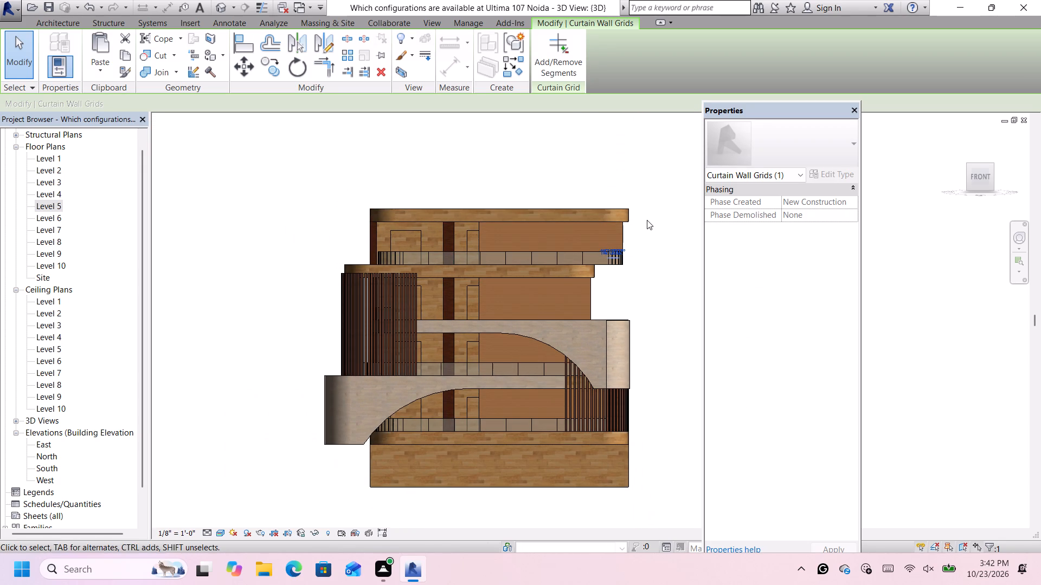
scroll(647, 220, up, 1)
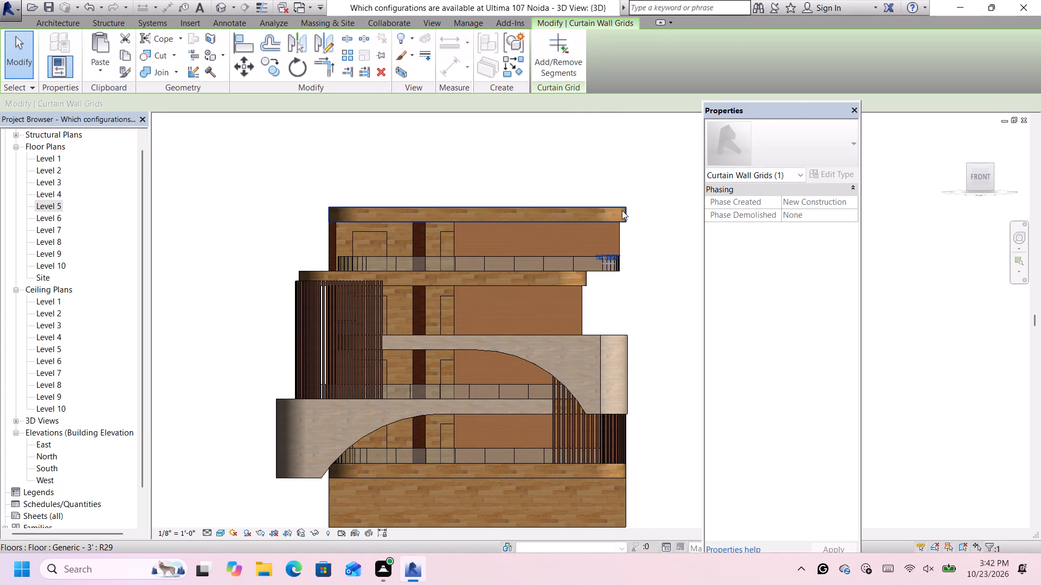
Edit the Level 7 Generic - 3' floor boundary, move its east edge inward about 8 feet to align with the Level 6 slab, and finish.
double_click(621, 210)
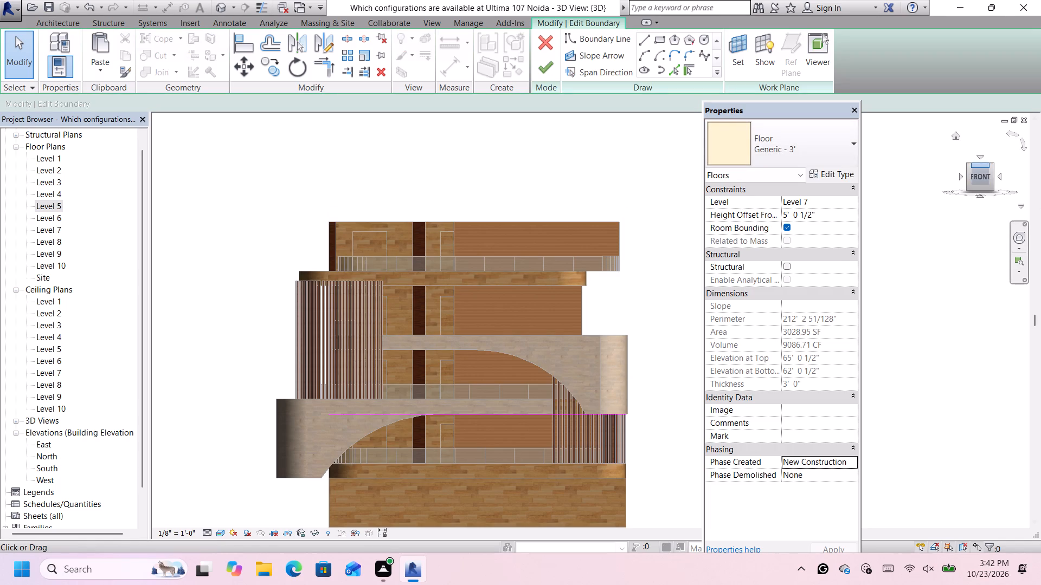
click(983, 165)
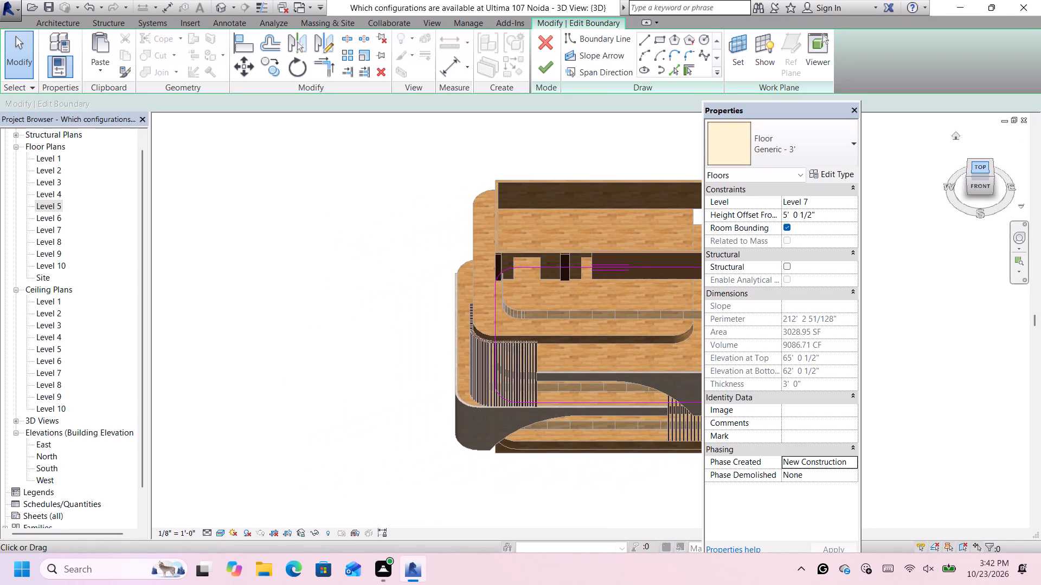
click(984, 167)
scroll(646, 283, down, 5)
scroll(688, 292, up, 5)
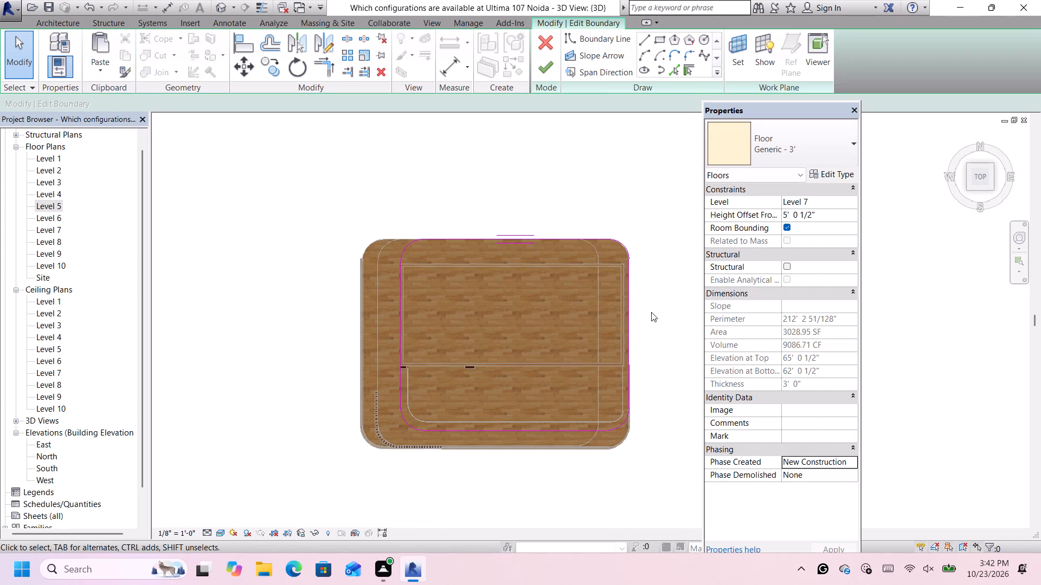
scroll(648, 314, up, 1)
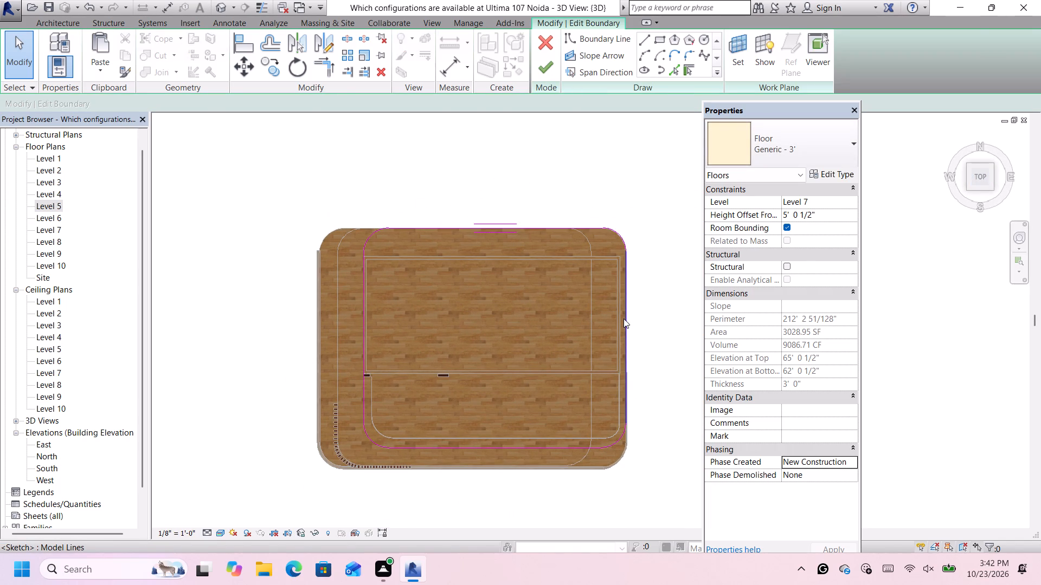
click(624, 318)
key(Left)
key(Left)
key(Left)
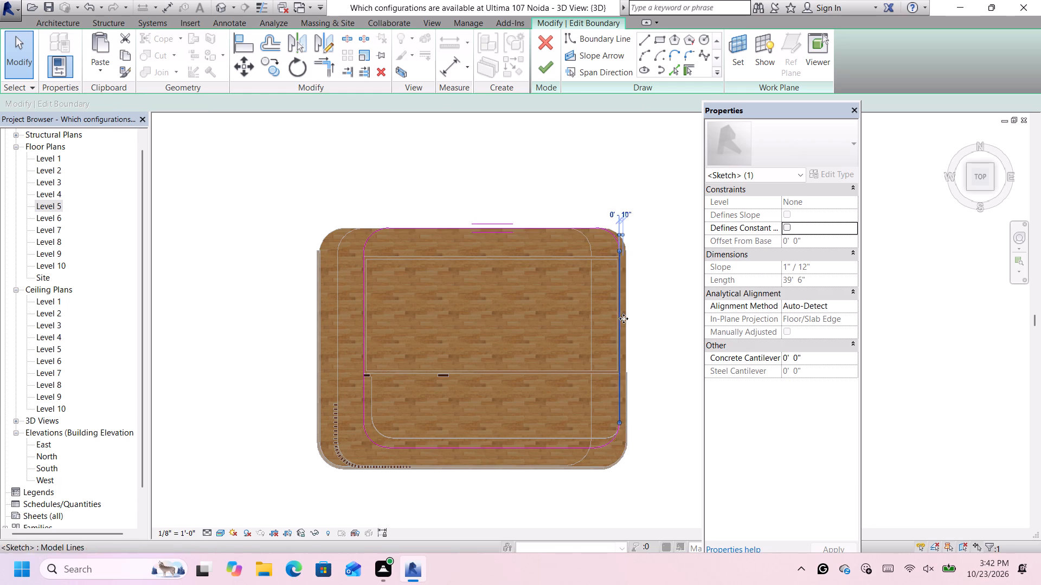
key(Left)
key(Left)
key(Left)
key(Left)
key(Left)
key(Left)
key(Left)
key(Left)
key(Left)
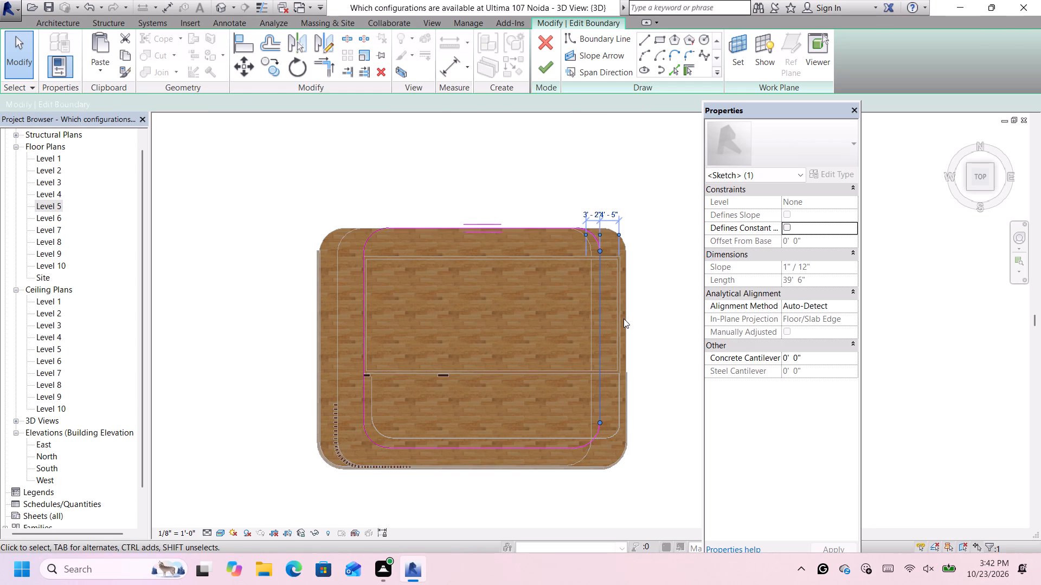
key(Left)
key(Left)
key(Left)
key(Left)
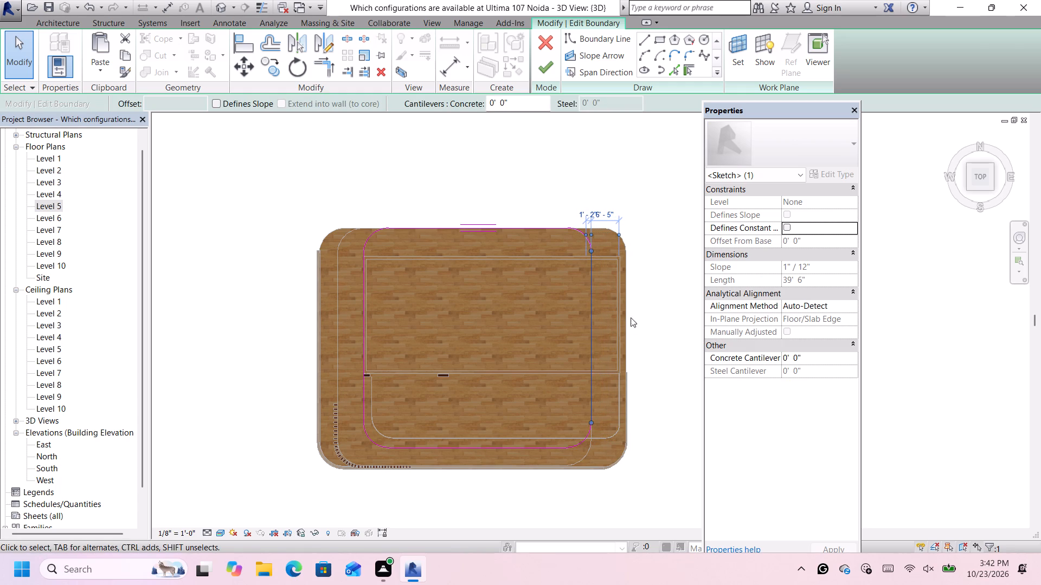
click(637, 315)
click(546, 68)
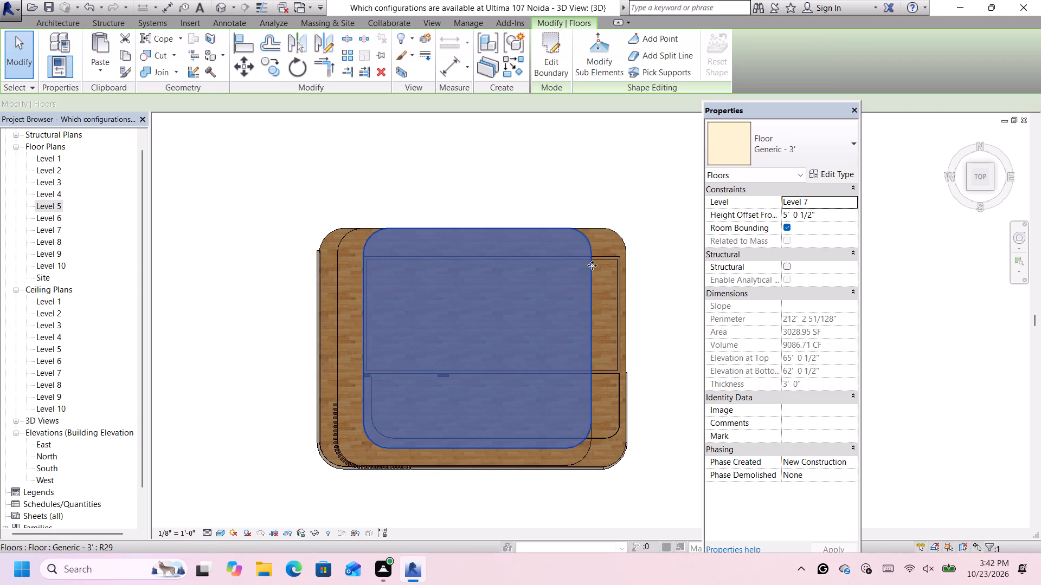
In the Level 6 floor plan, move the east Generic - 8" wood wall inward to align with the Level 5 wall below.
click(615, 316)
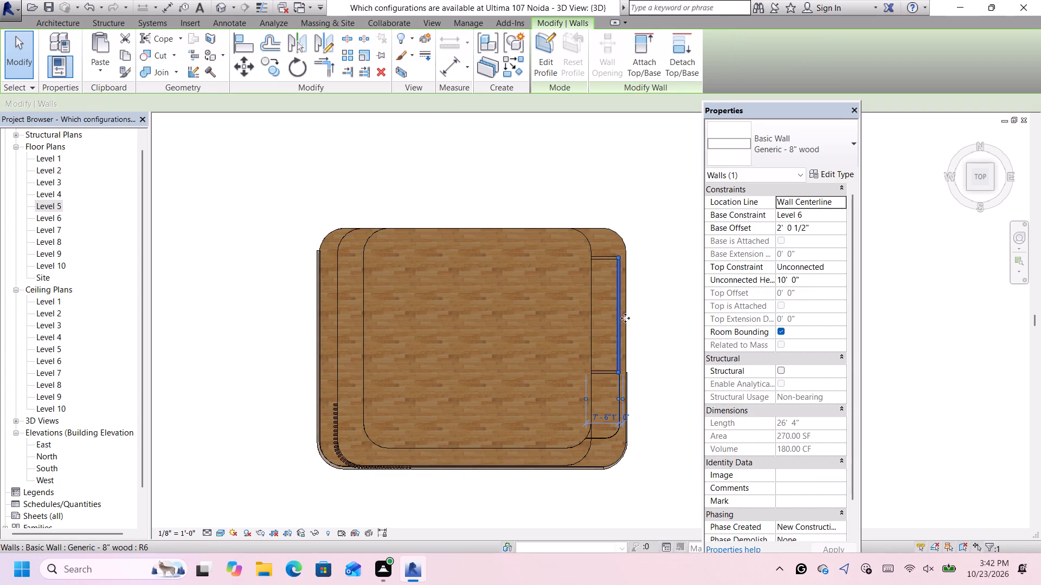
scroll(647, 309, up, 1)
click(652, 303)
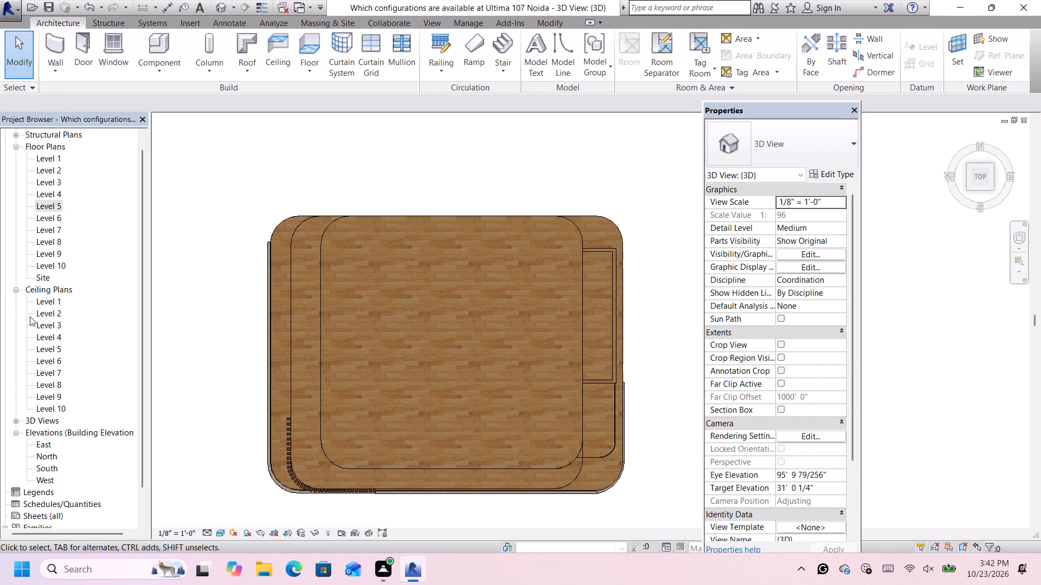
double_click(50, 465)
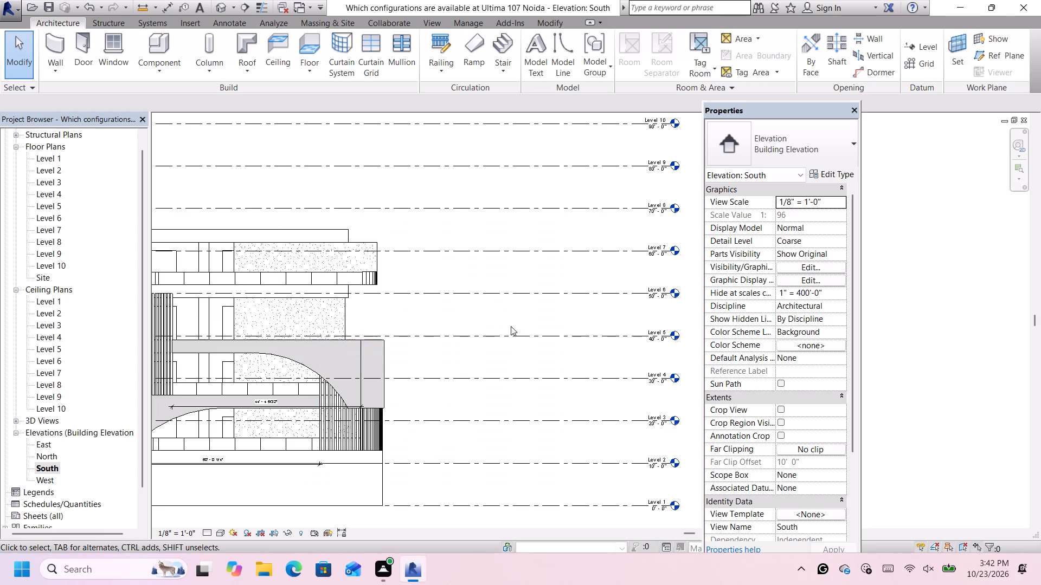
scroll(510, 328, down, 4)
scroll(440, 292, up, 1)
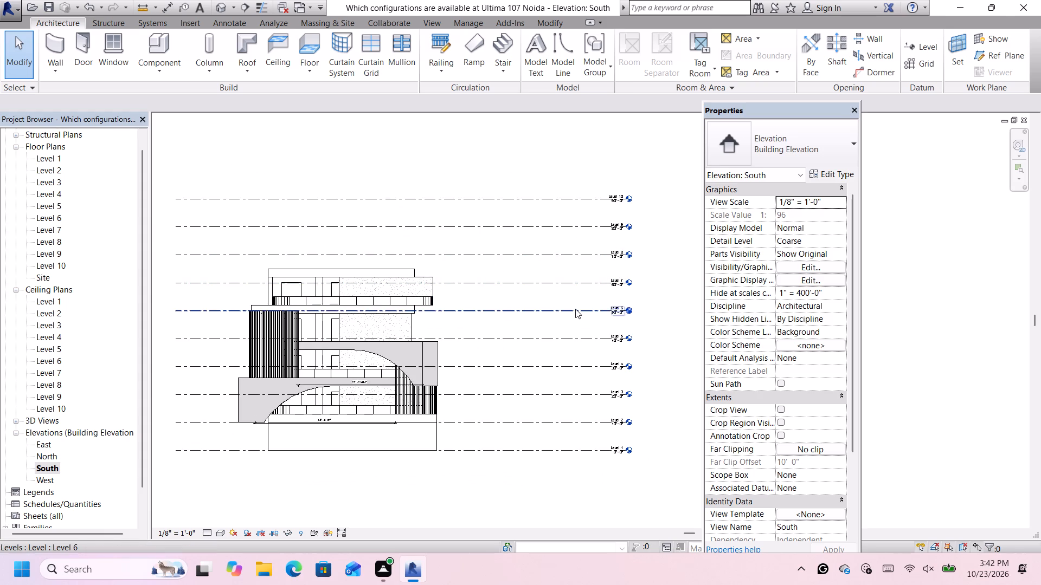
double_click(47, 219)
scroll(470, 288, down, 5)
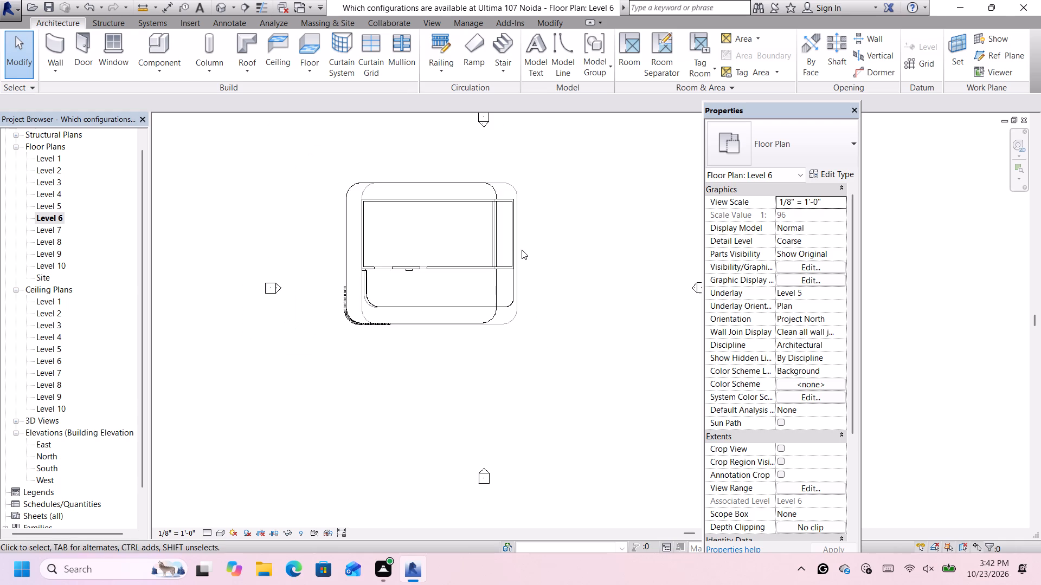
scroll(519, 245, up, 2)
click(512, 243)
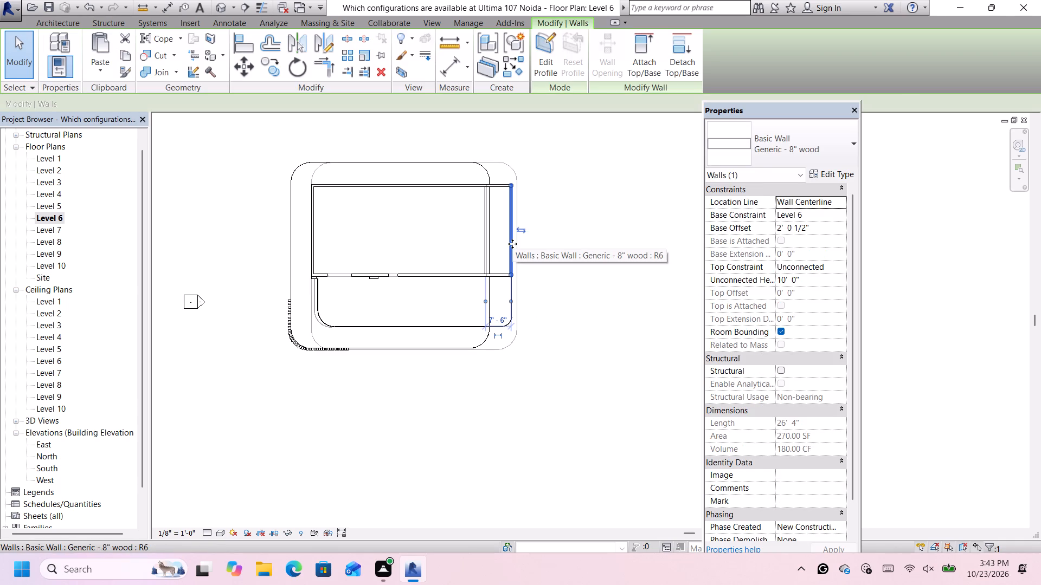
key(Left)
key(Left)
key(Left)
key(Left)
key(Left)
key(Left)
key(Left)
key(Left)
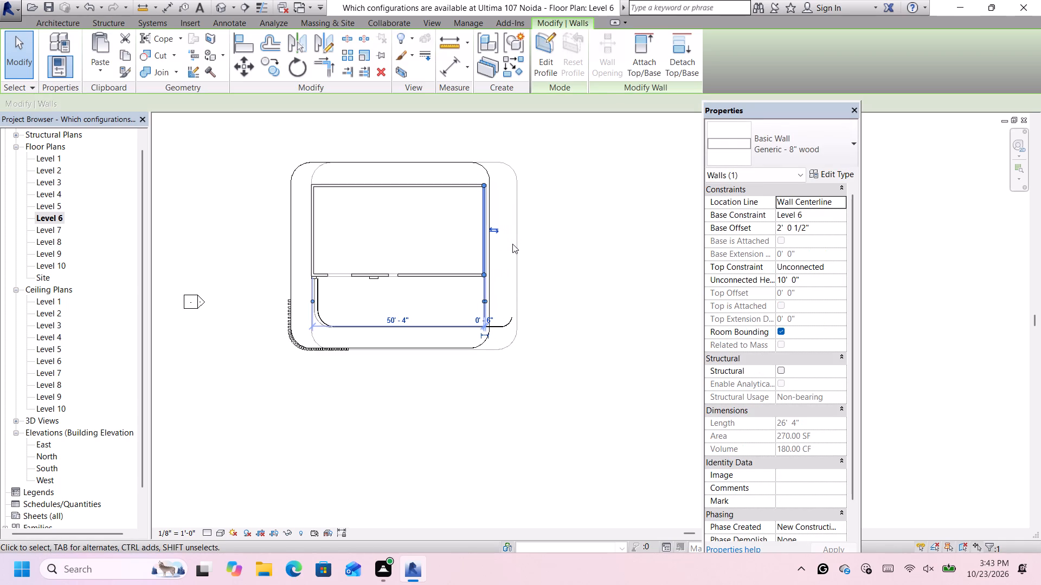
scroll(498, 257, up, 8)
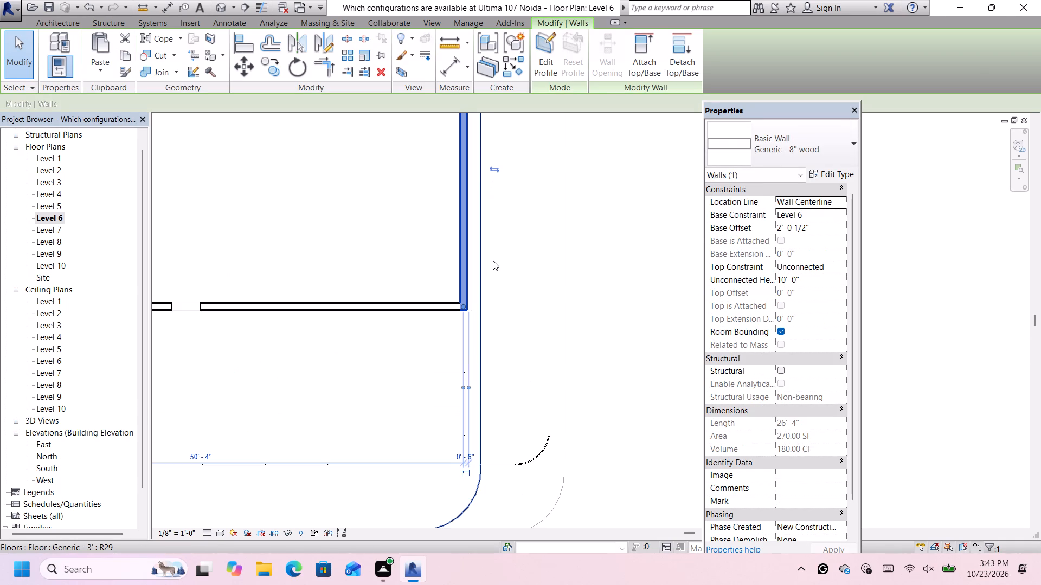
key(Right)
key(Right)
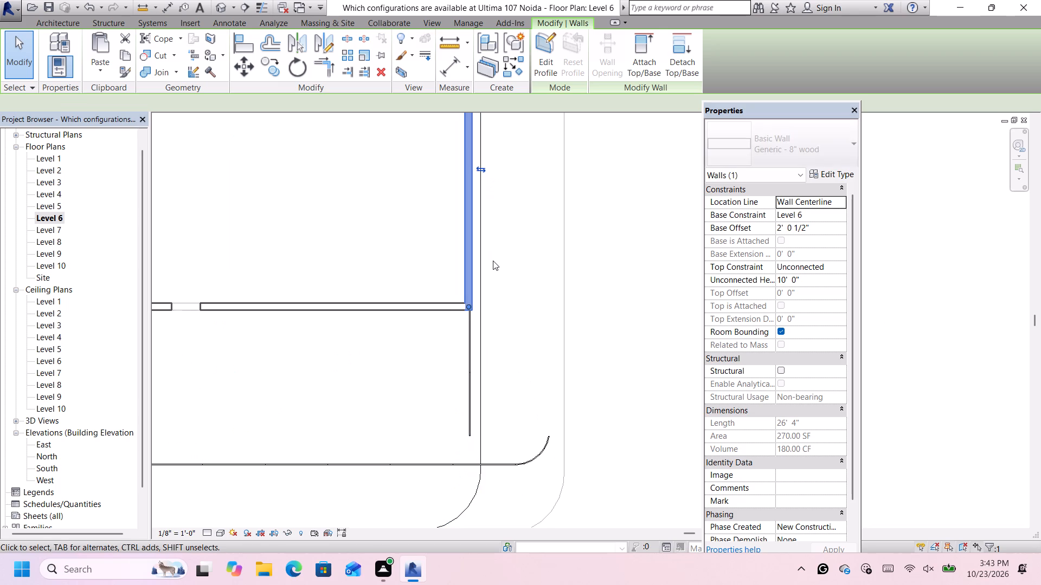
scroll(493, 261, down, 7)
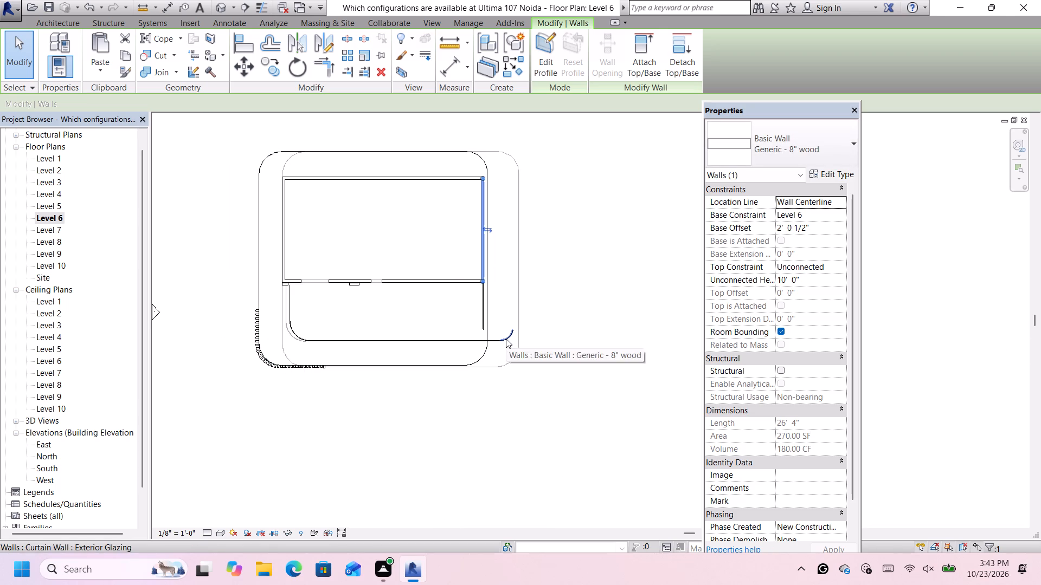
Delete the curved southeast corner and the straight front run of the Level 6 Exterior Glazing curtain walls.
click(506, 339)
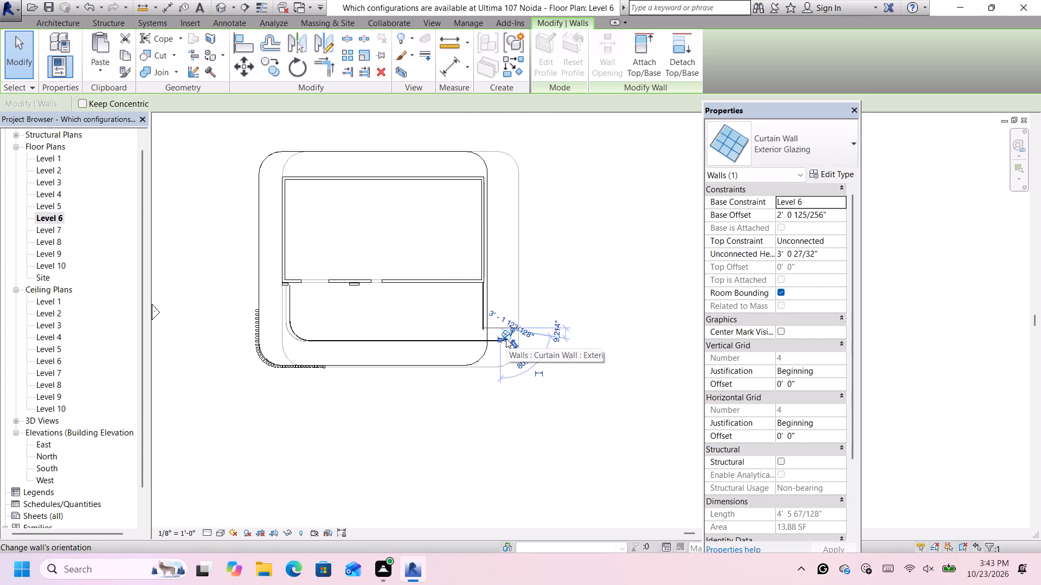
key(Delete)
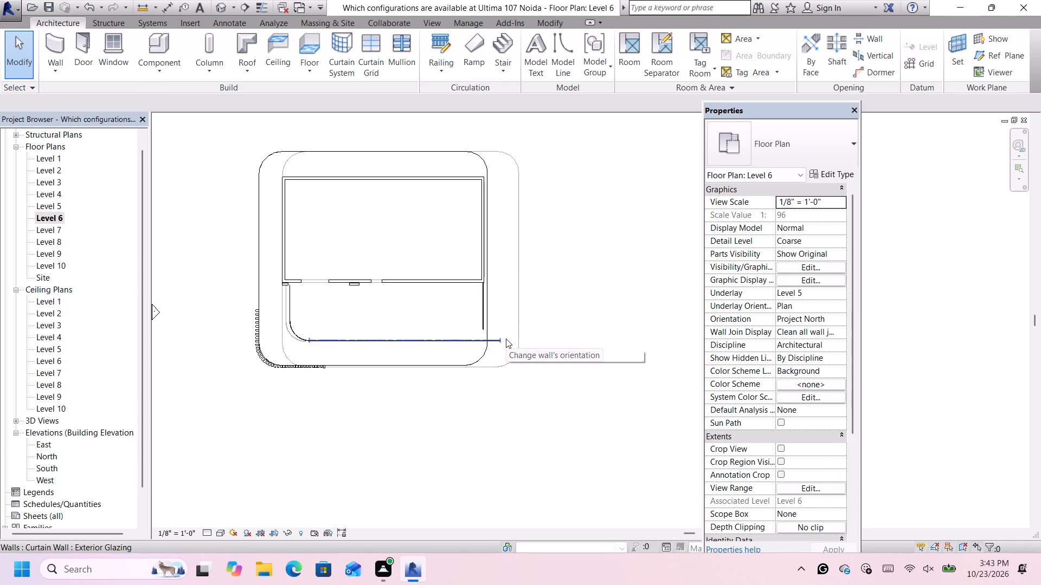
key(Left)
key(Left)
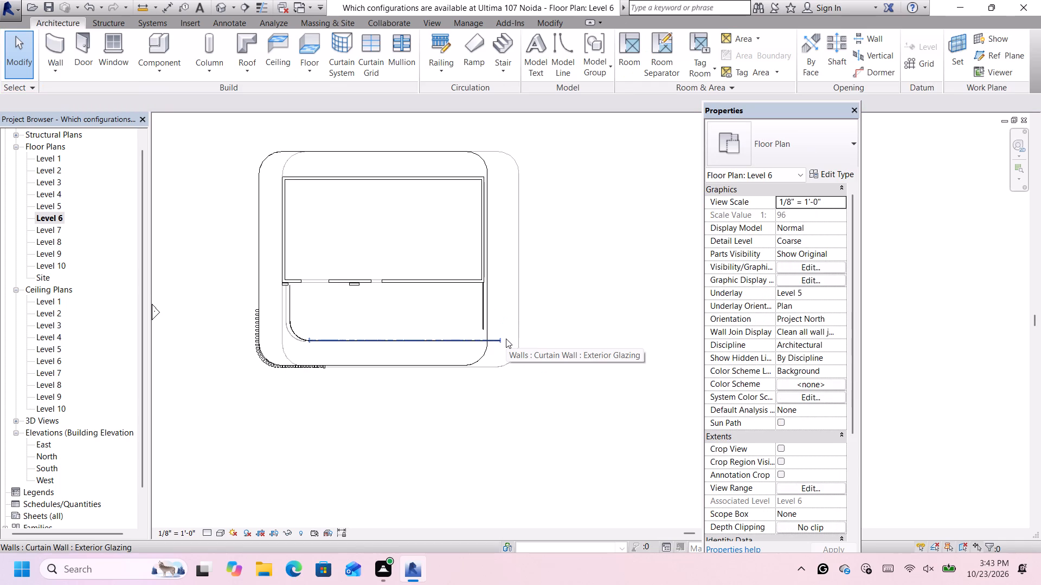
key(Delete)
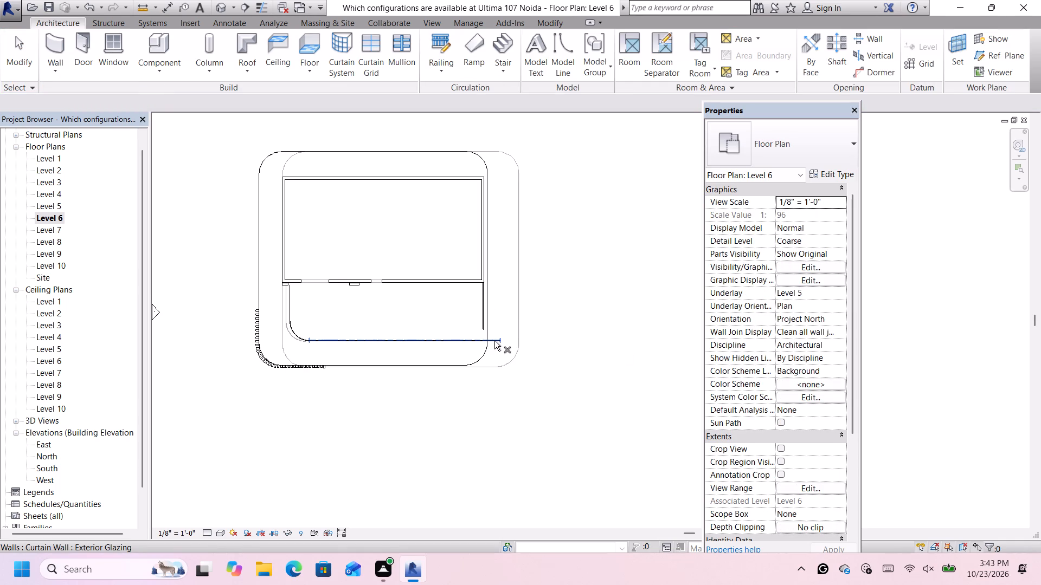
click(494, 341)
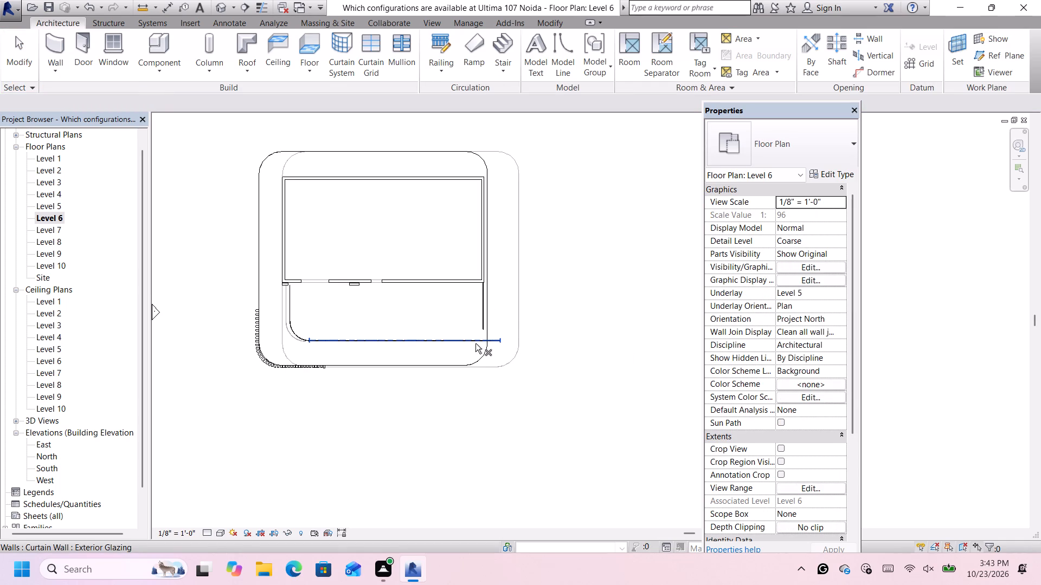
click(470, 341)
click(470, 341)
click(470, 339)
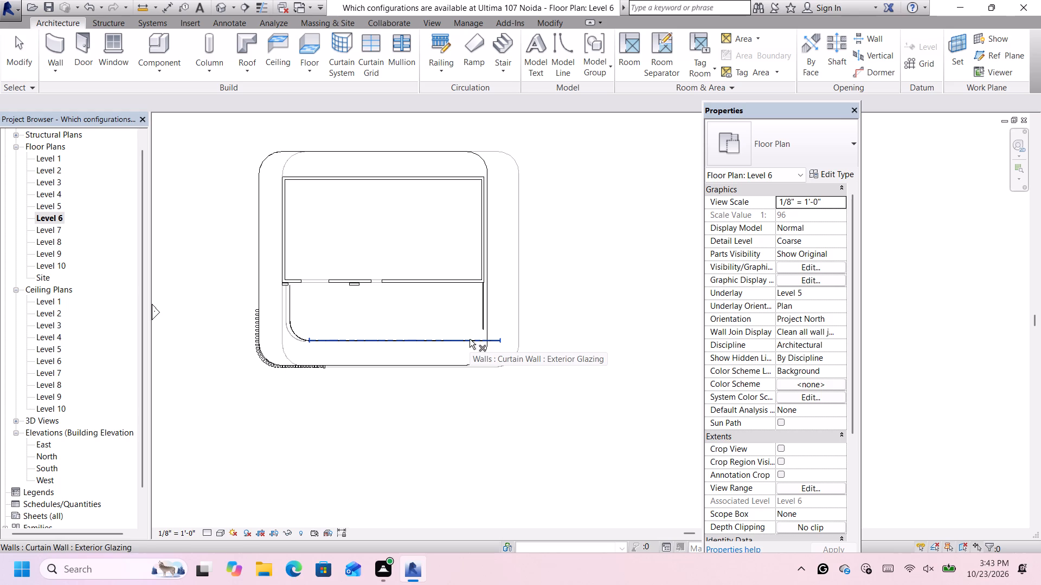
key(Delete)
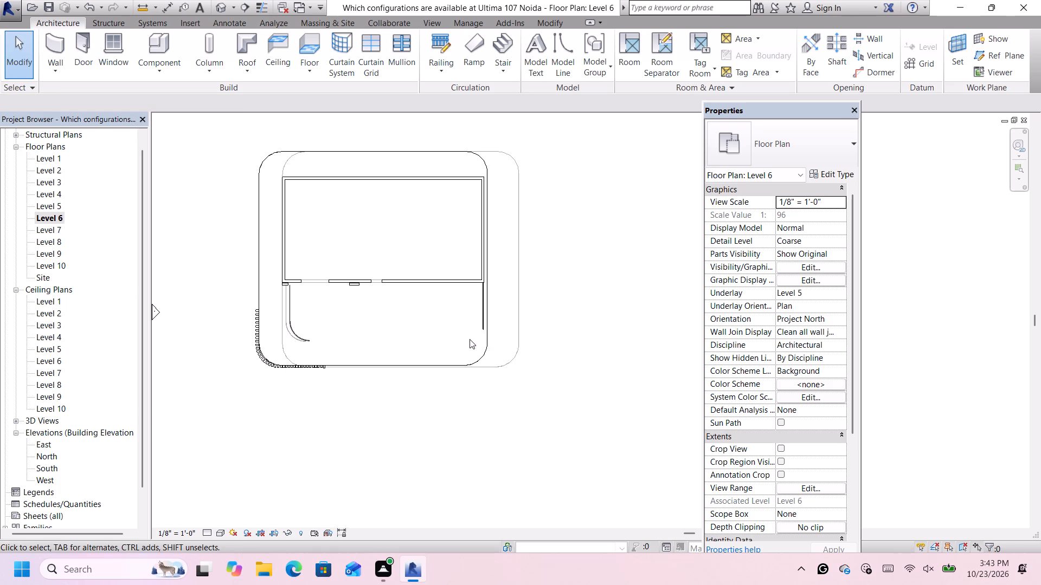
Move the Level 6 west Exterior Glazing curtain wall outward until it is 50'-2 25/256" from the east one.
scroll(279, 326, up, 4)
click(294, 310)
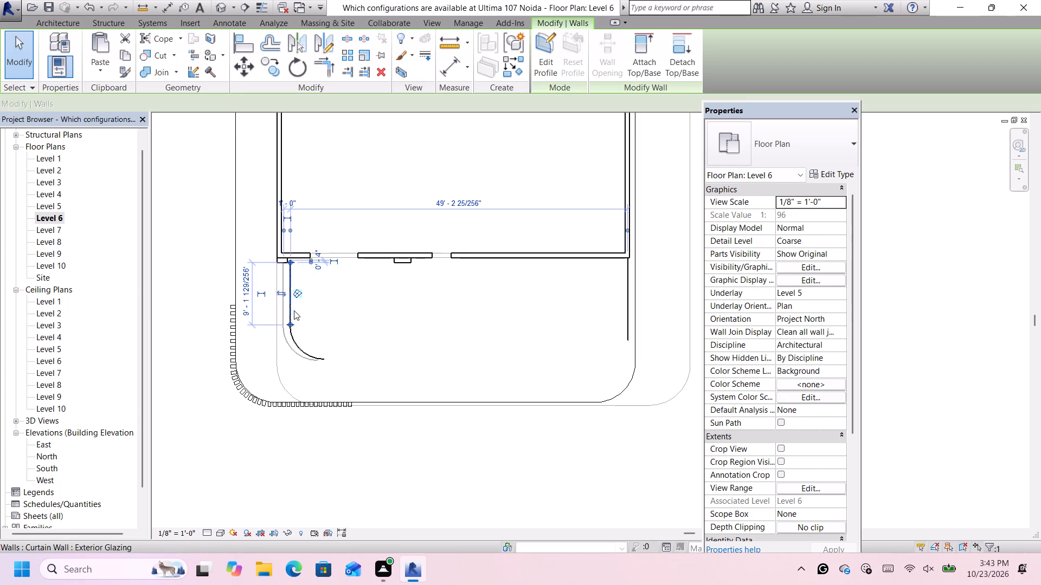
key(Left)
key(Left)
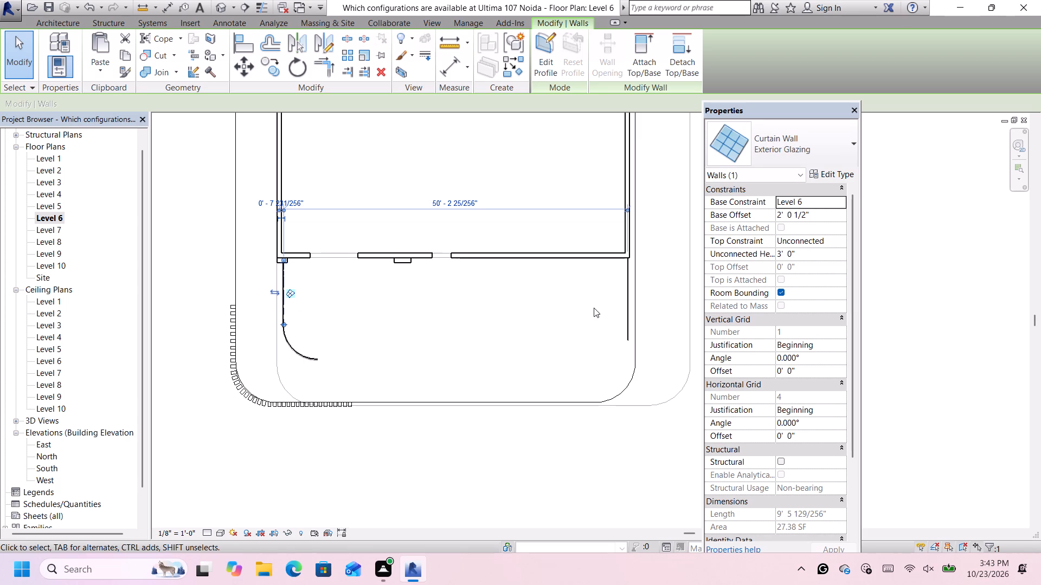
Shorten the Level 6 east Exterior Glazing curtain wall from its south end until its dimension reads about 10'-0".
click(625, 326)
scroll(632, 342, up, 1)
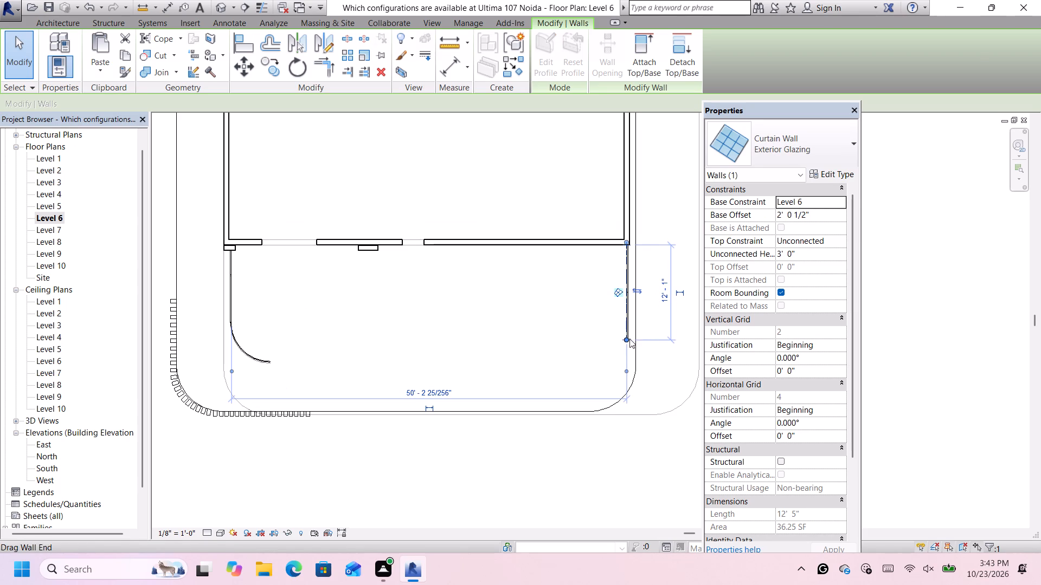
drag(629, 339, 626, 328)
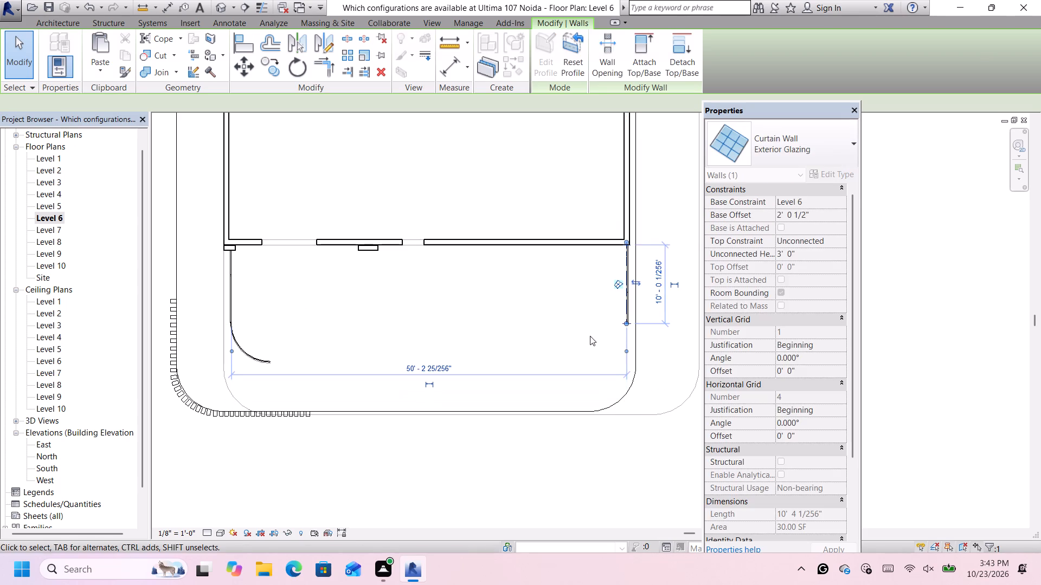
scroll(538, 349, down, 4)
scroll(430, 413, up, 1)
click(527, 469)
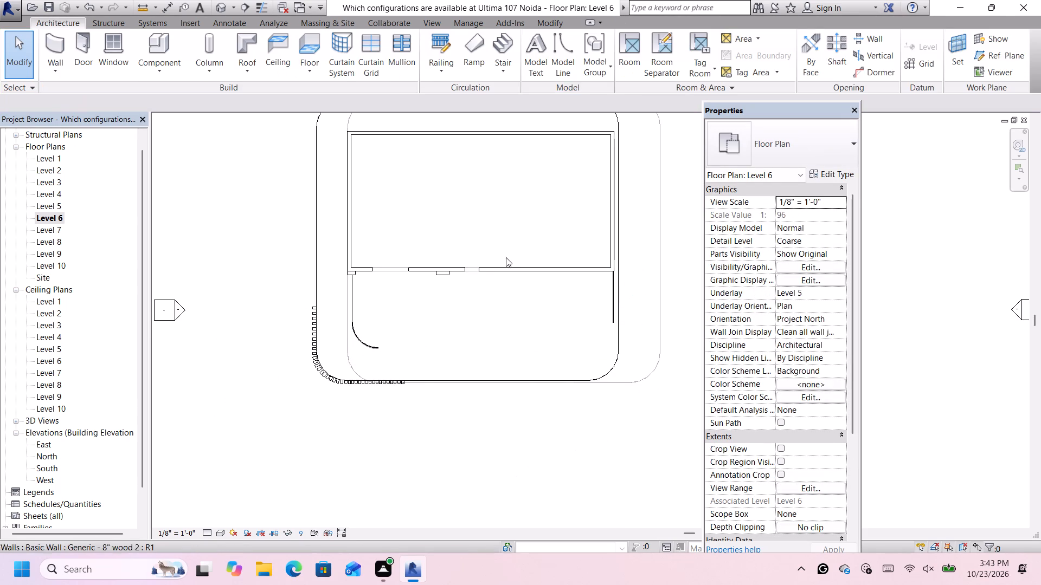
Draw a straight 39'-0" Exterior Glazing curtain wall along the Level 6 balcony front, starting at the southwest curve's end and running east.
click(56, 44)
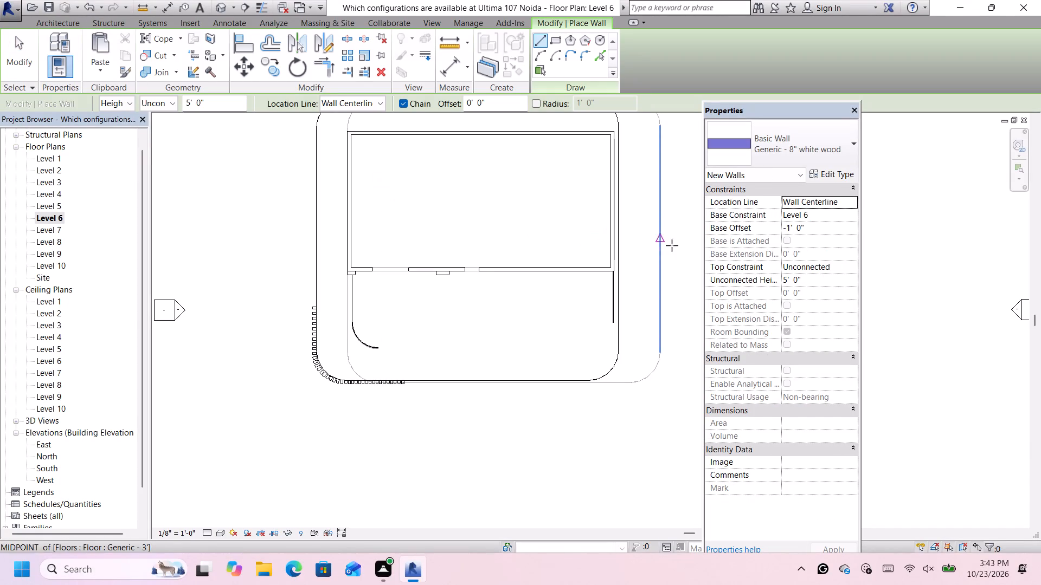
click(788, 136)
scroll(783, 228, down, 19)
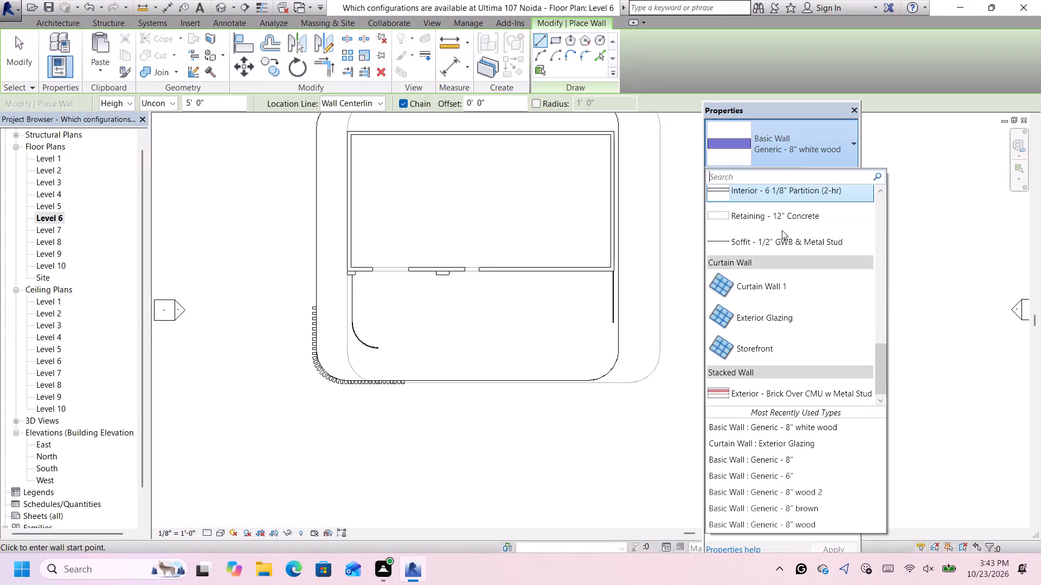
scroll(782, 230, down, 3)
click(763, 321)
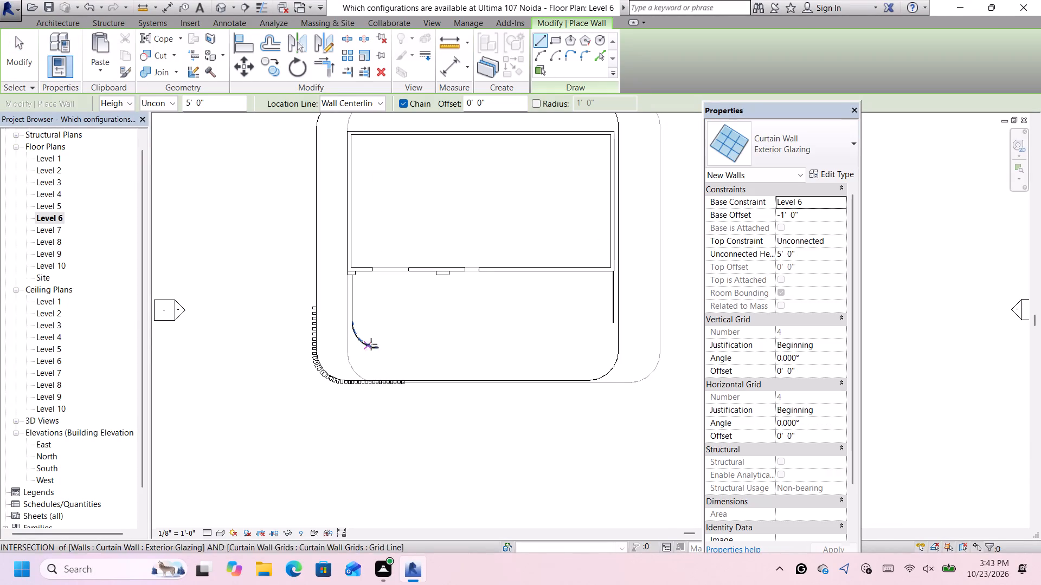
click(378, 348)
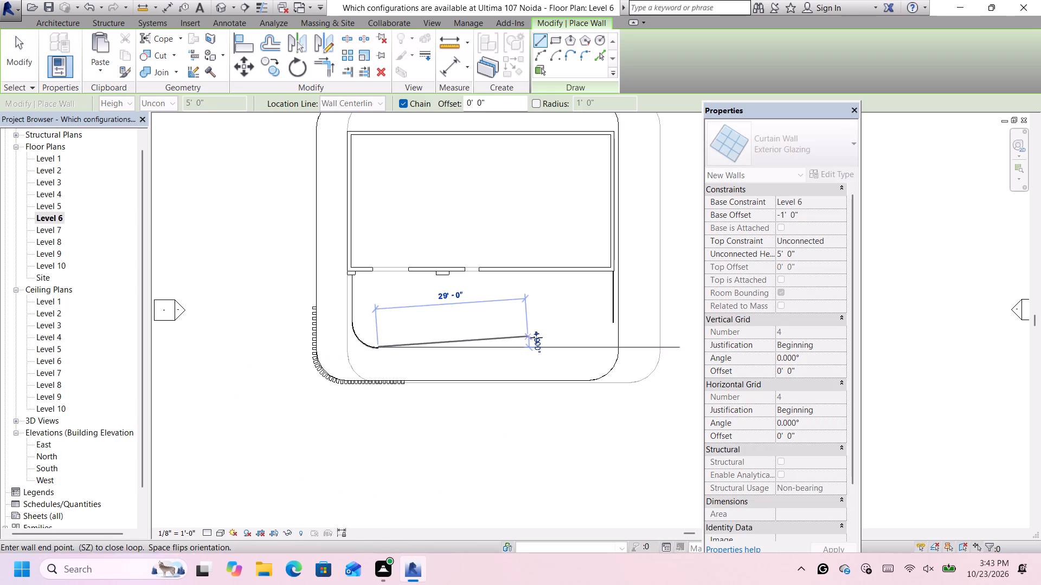
click(580, 348)
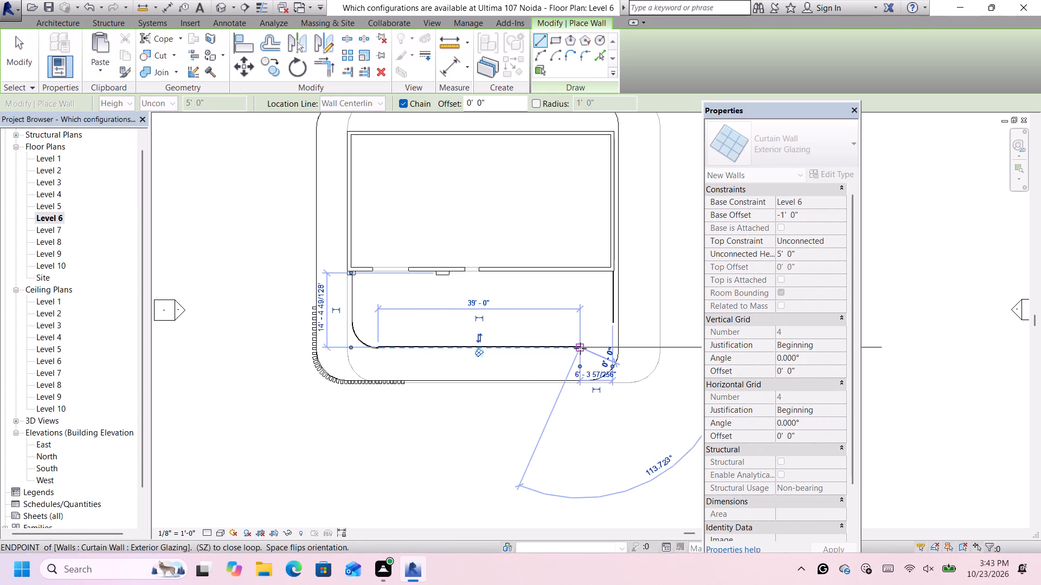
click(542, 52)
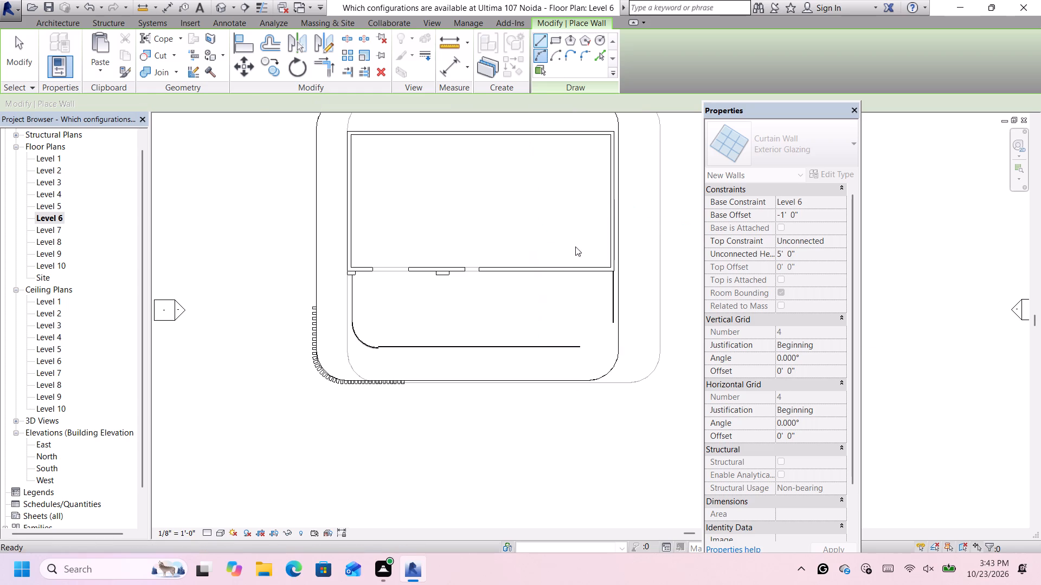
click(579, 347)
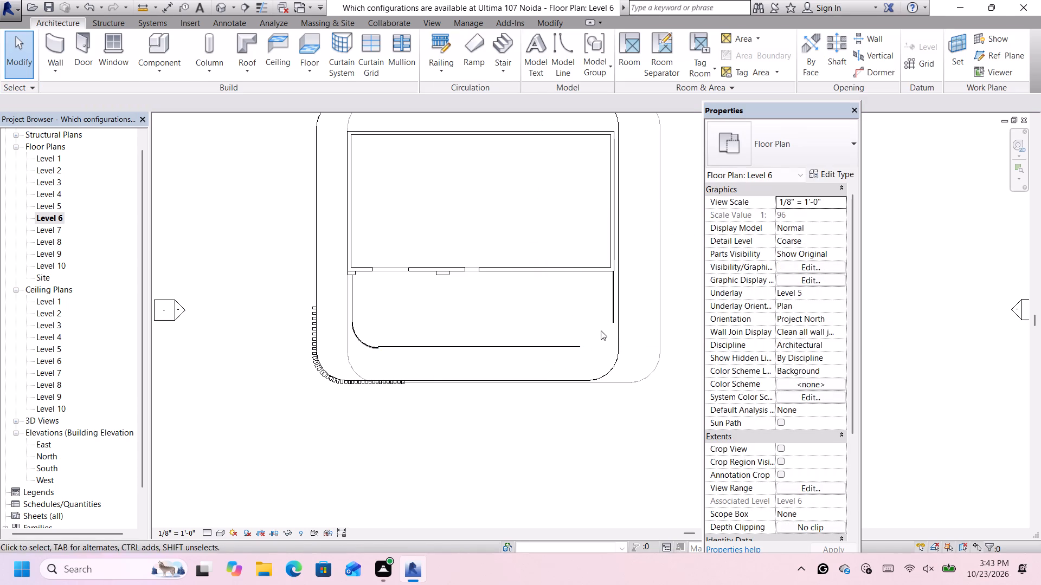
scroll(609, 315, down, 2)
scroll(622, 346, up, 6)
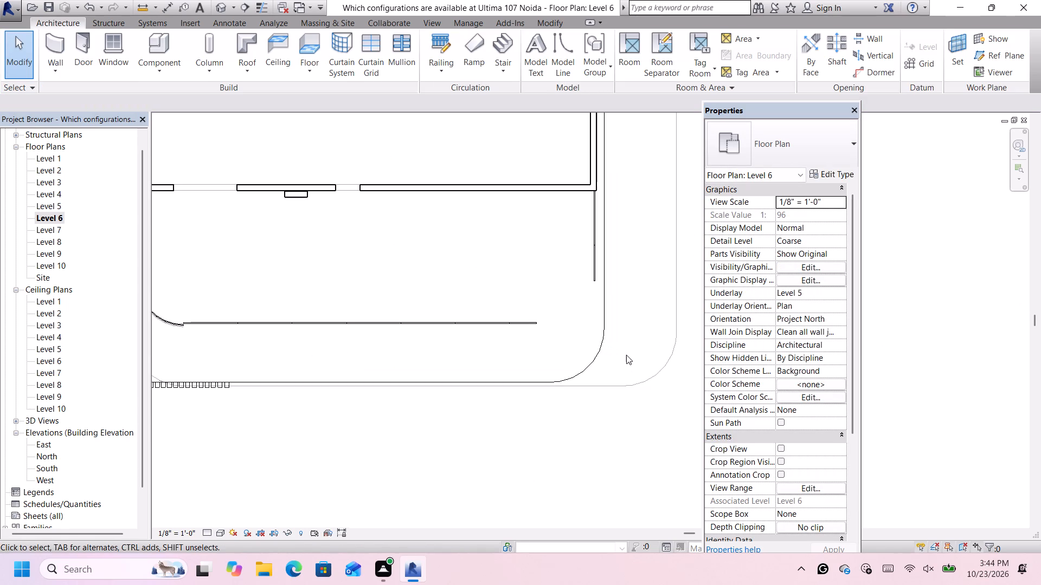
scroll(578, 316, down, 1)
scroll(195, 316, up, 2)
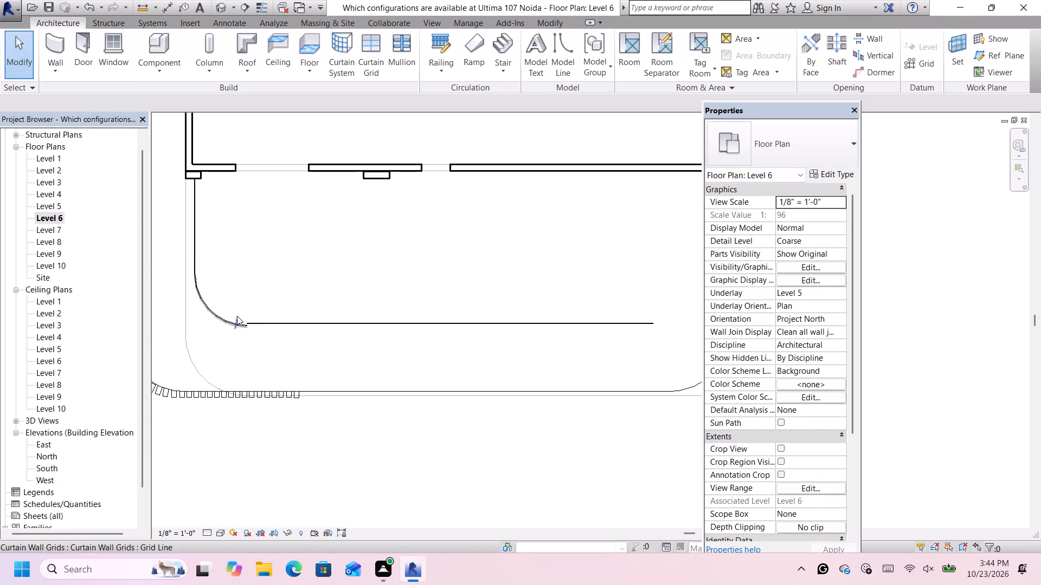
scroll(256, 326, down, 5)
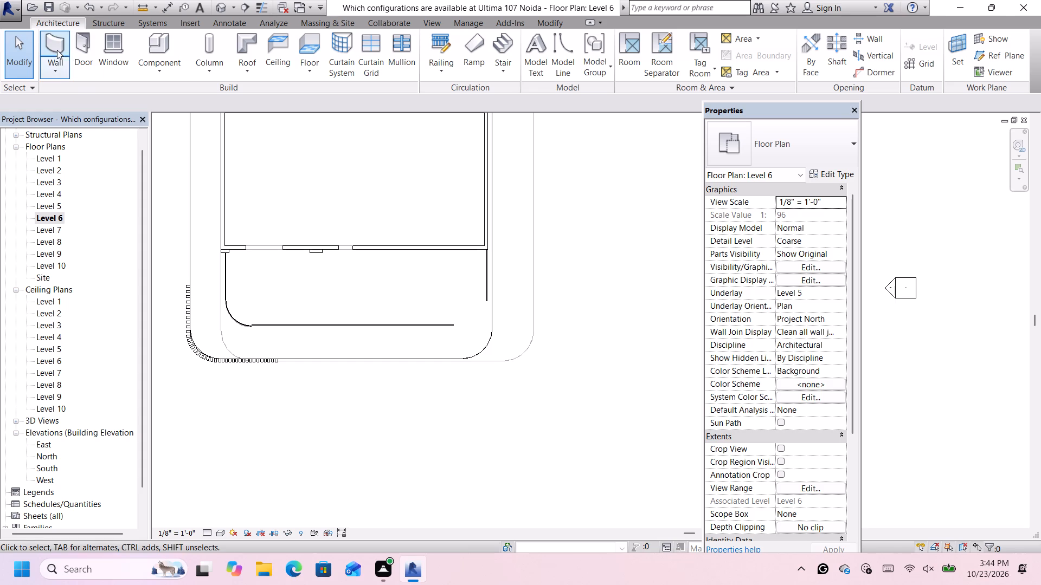
Draw an arc Exterior Glazing curtain wall of about 6'-6" radius at the southeast corner, joining the east wall to the front run.
click(55, 49)
scroll(493, 345, up, 3)
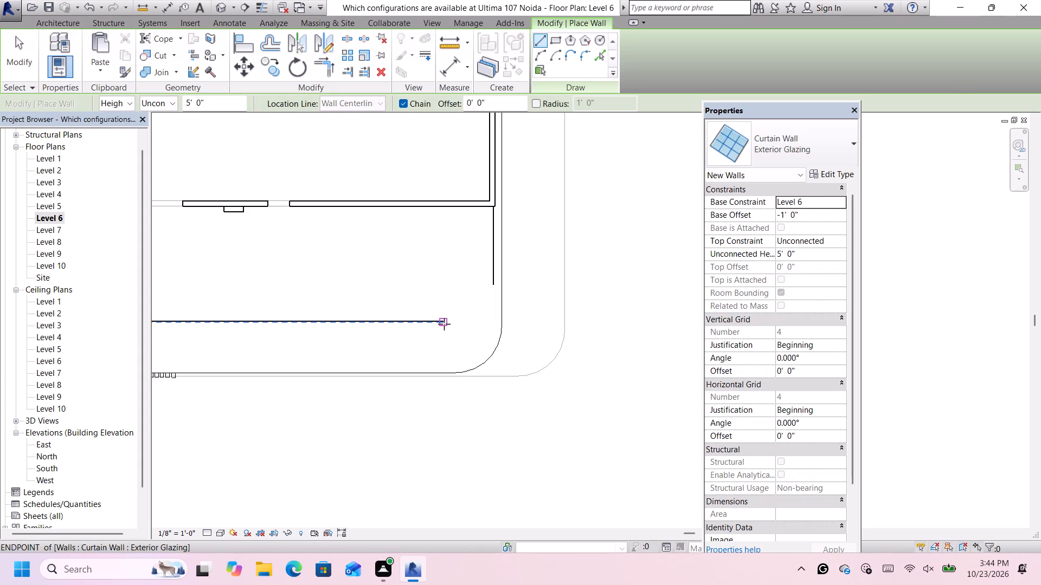
click(441, 321)
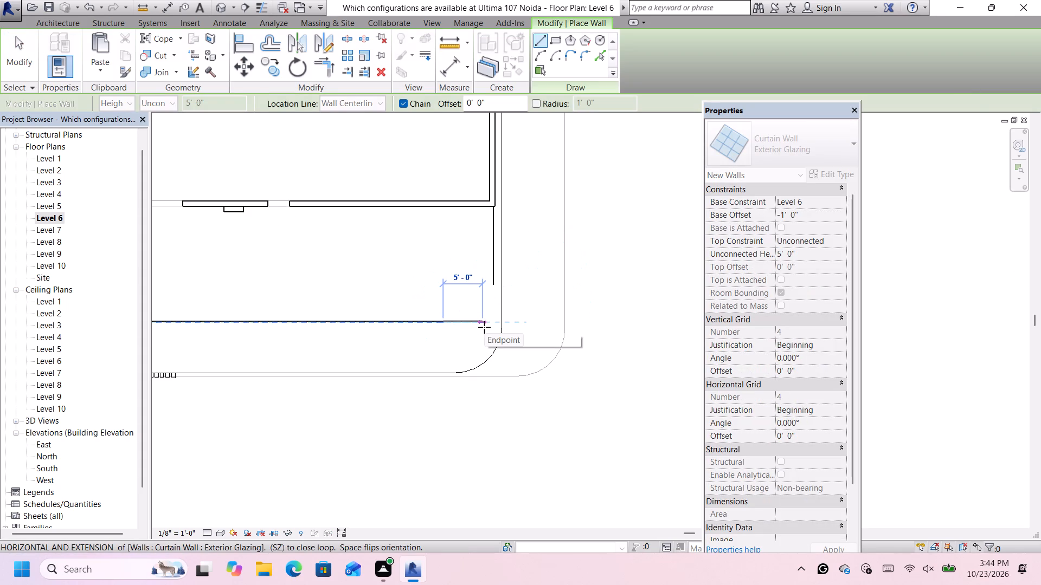
key(Escape)
click(539, 58)
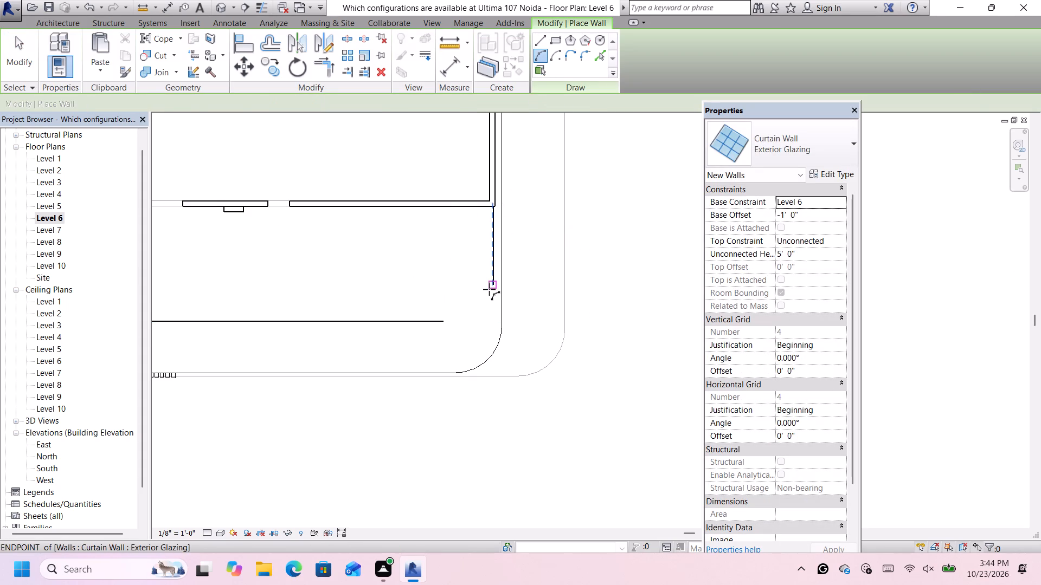
click(493, 284)
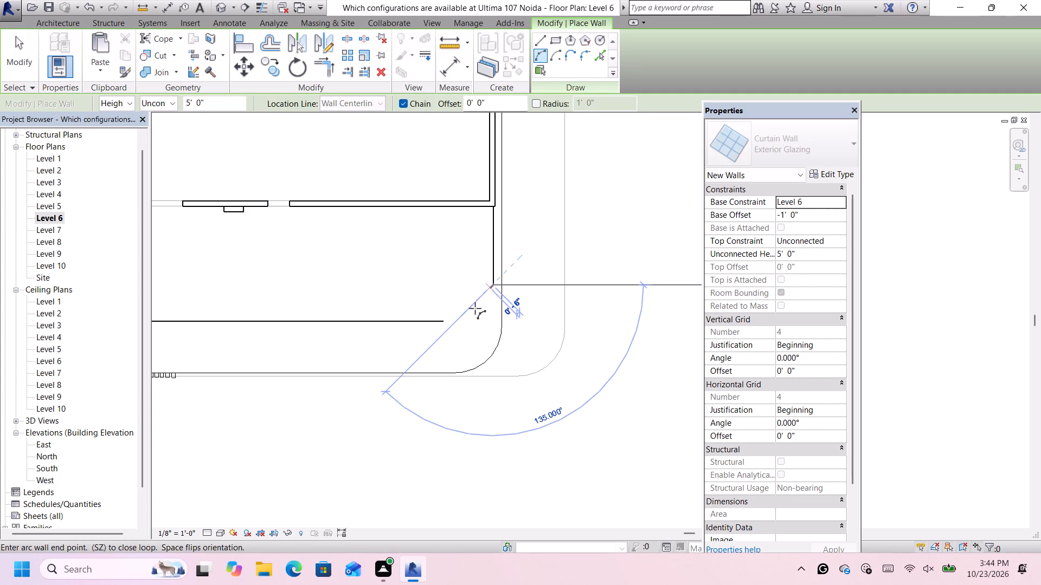
click(439, 321)
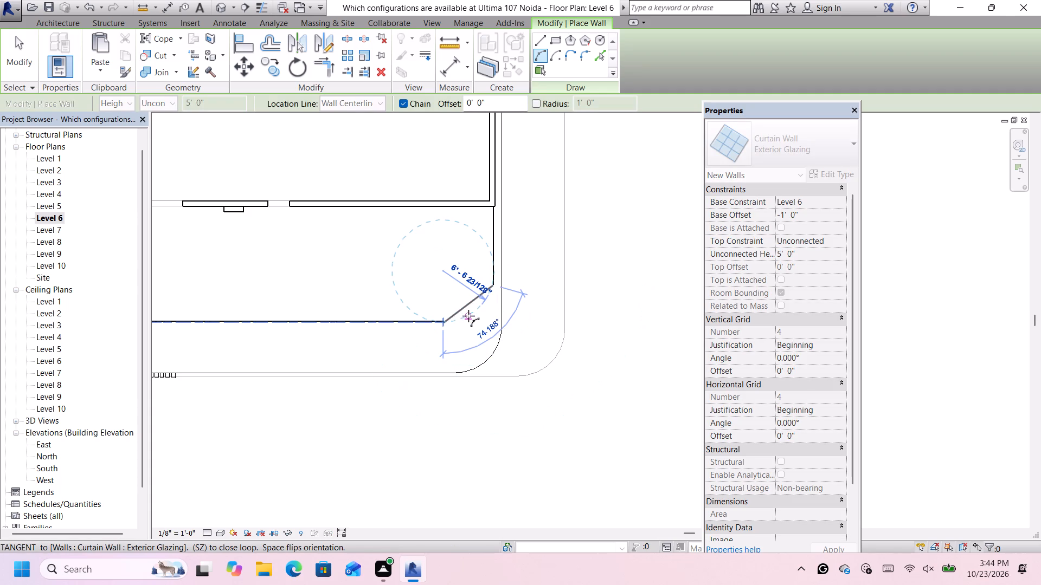
click(469, 316)
scroll(469, 318, down, 7)
scroll(465, 330, up, 8)
scroll(442, 294, down, 5)
key(Escape)
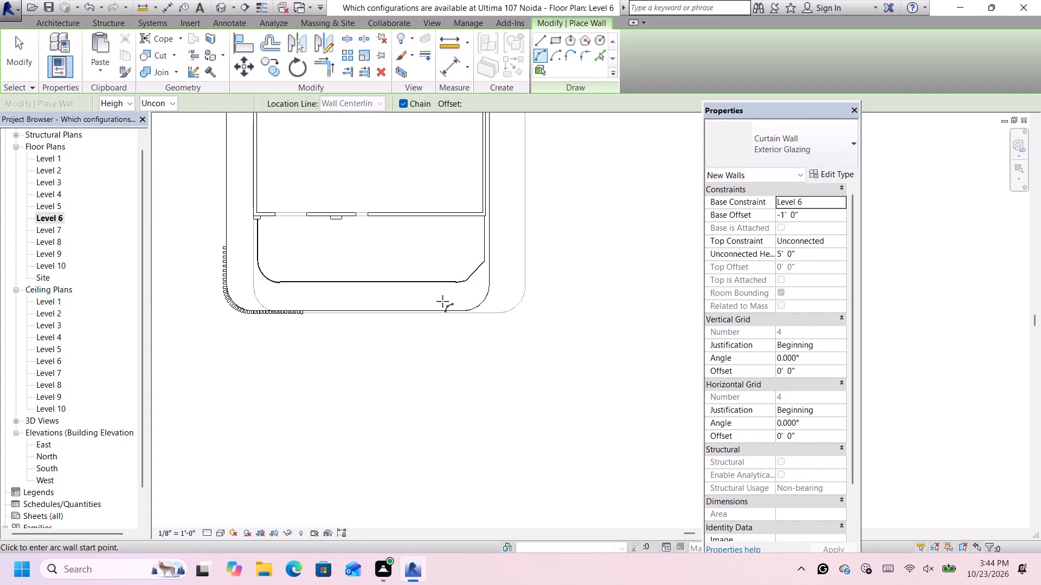
key(Escape)
In the 3D front view, stretch the Level 6 front glazing run to a 2' 0 1/4" base offset and about 3' 0 1/2" height.
click(214, 8)
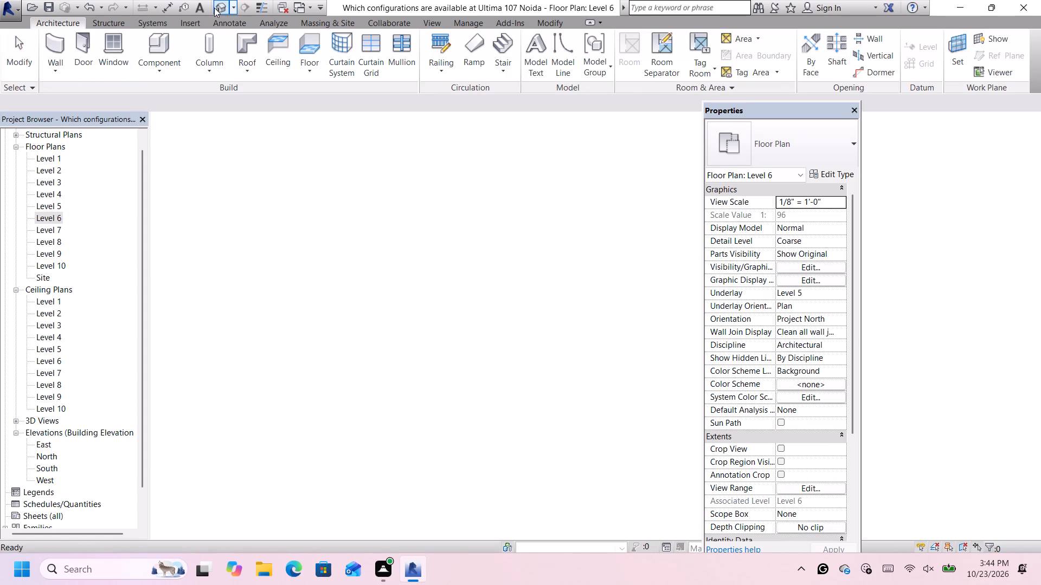
click(969, 190)
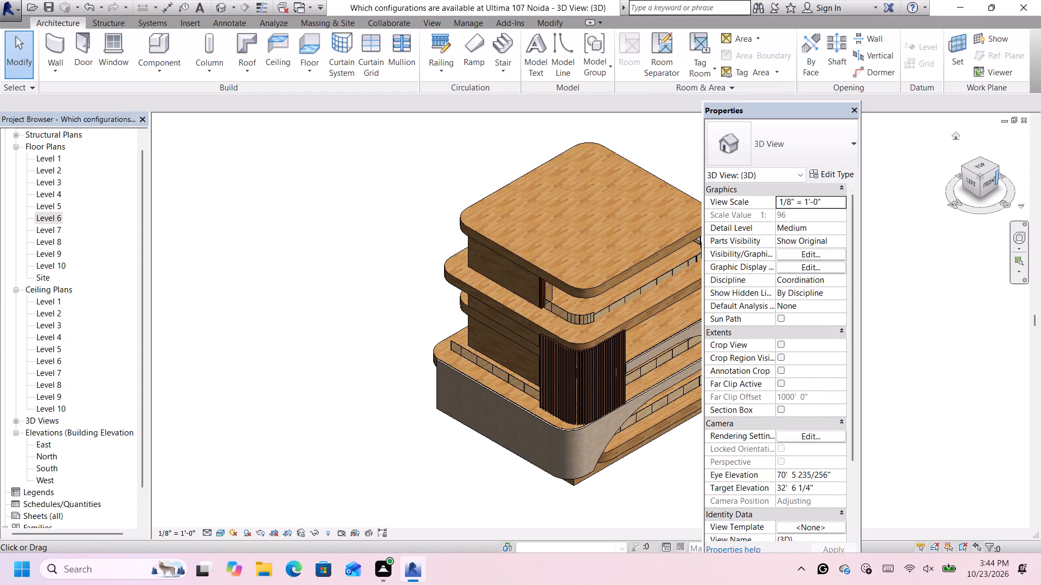
click(994, 182)
scroll(586, 324, down, 1)
scroll(665, 243, up, 4)
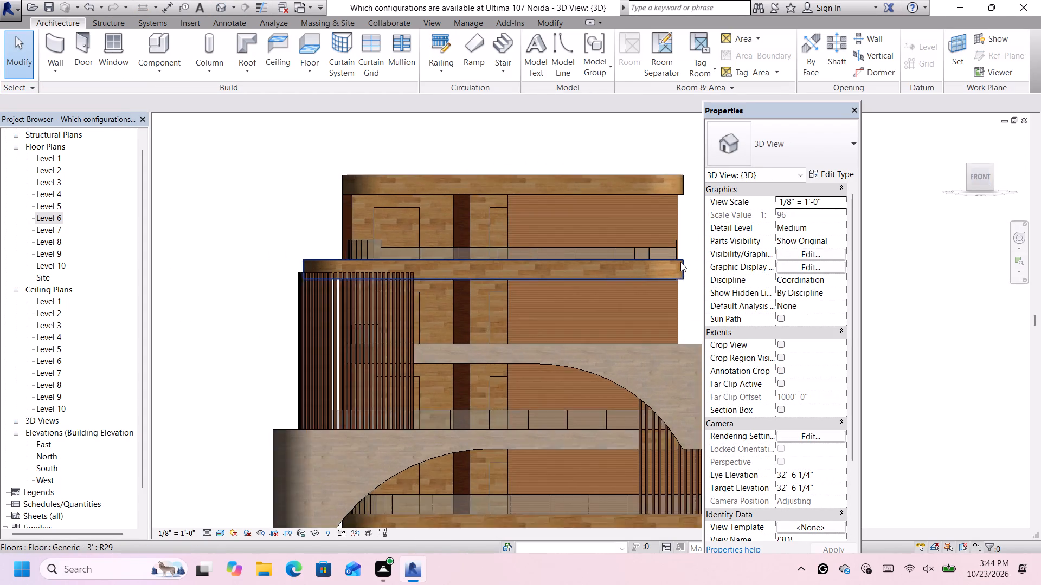
scroll(680, 262, up, 5)
click(648, 237)
scroll(648, 237, down, 4)
scroll(394, 236, up, 1)
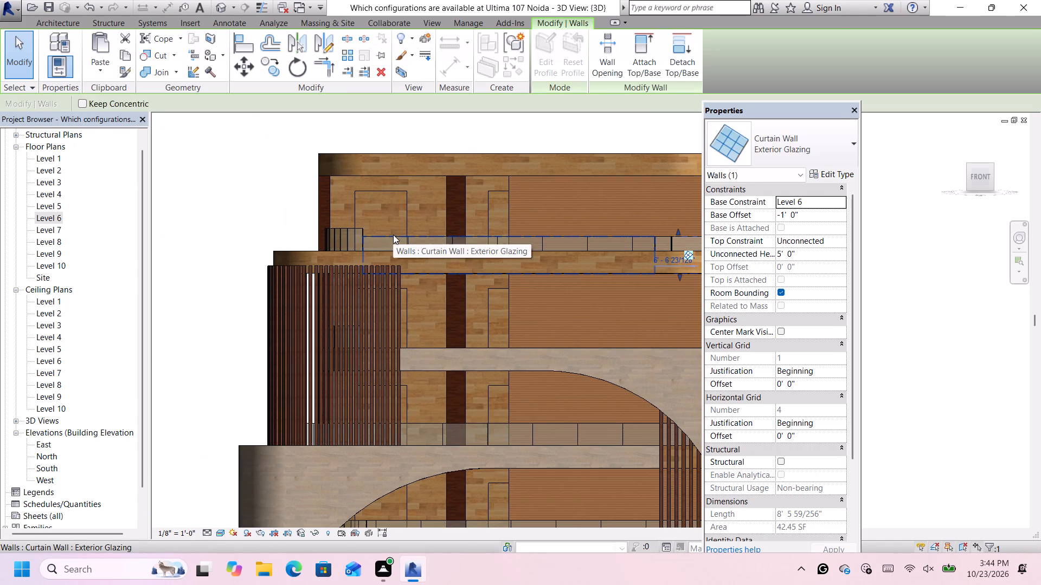
click(393, 235)
scroll(511, 251, up, 3)
drag(506, 223, 506, 218)
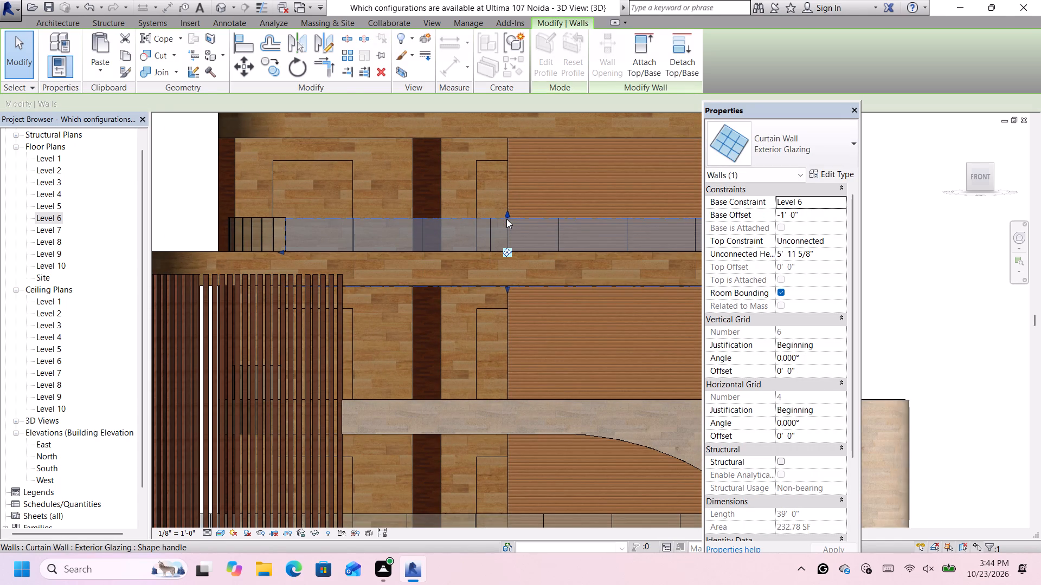
click(506, 217)
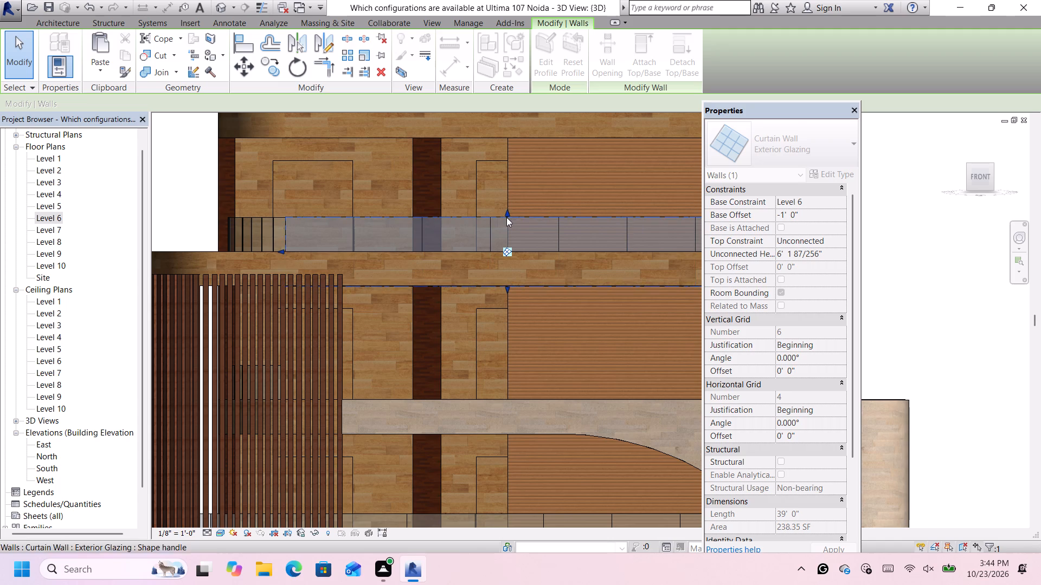
drag(507, 288, 505, 262)
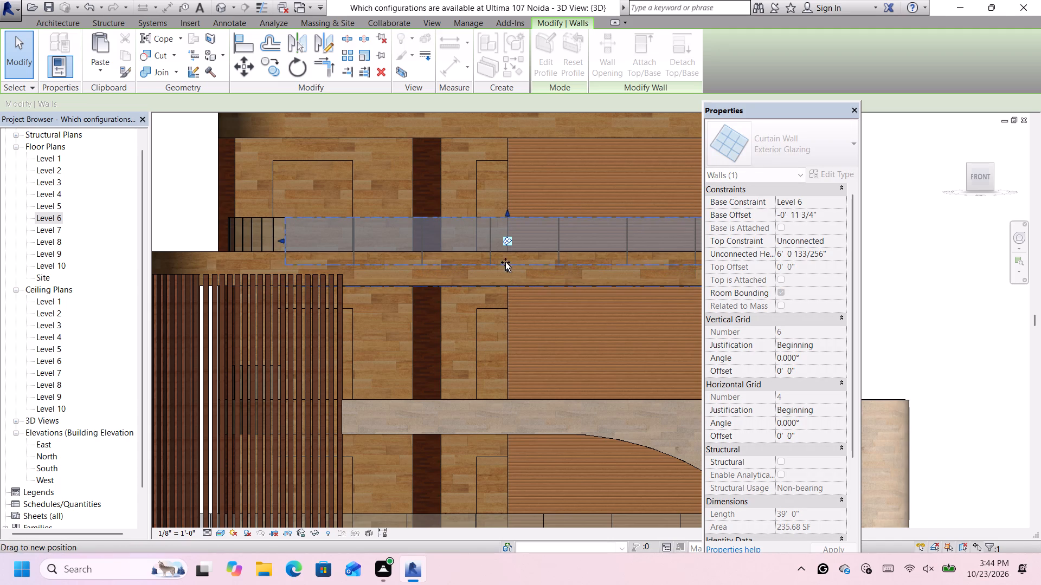
drag(505, 262, 506, 255)
scroll(506, 256, down, 6)
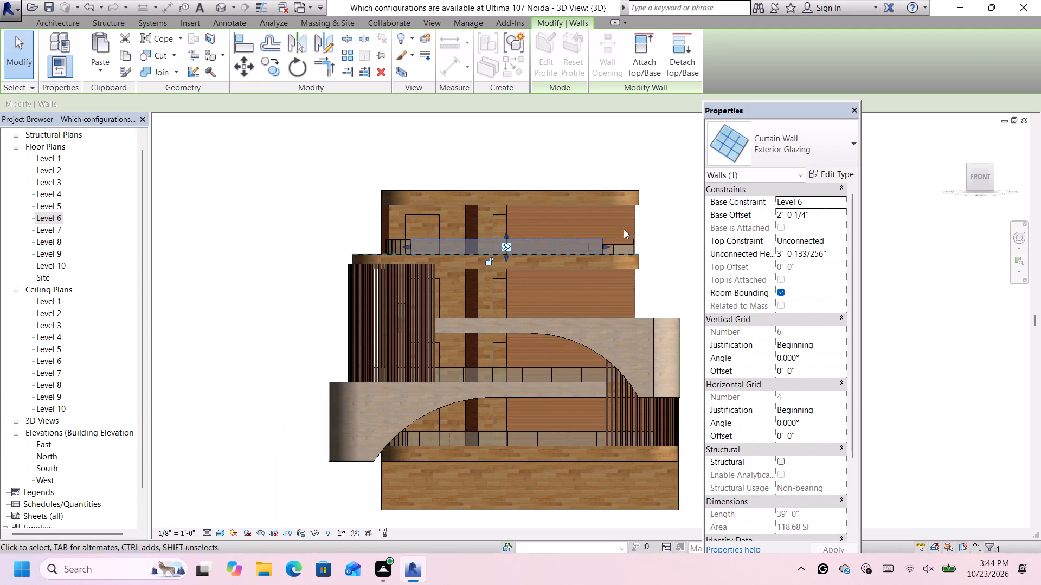
Stretch the Level 6 curved southeast glazing to match the front run, with a 2' 0 1/4" base offset and 3' 0 11/32" height.
scroll(636, 230, up, 5)
click(656, 246)
scroll(625, 261, up, 5)
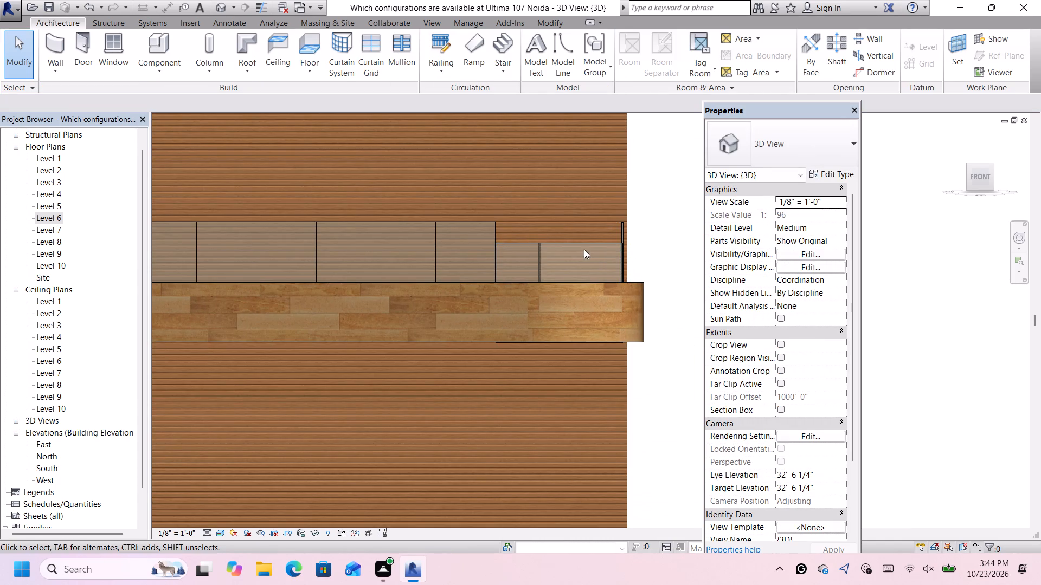
click(528, 244)
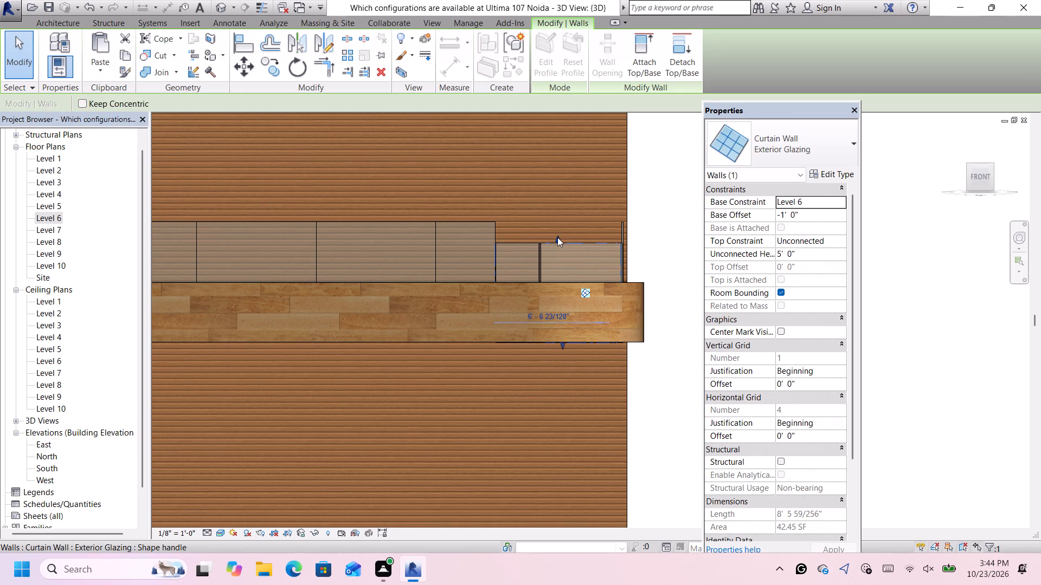
drag(557, 237, 554, 223)
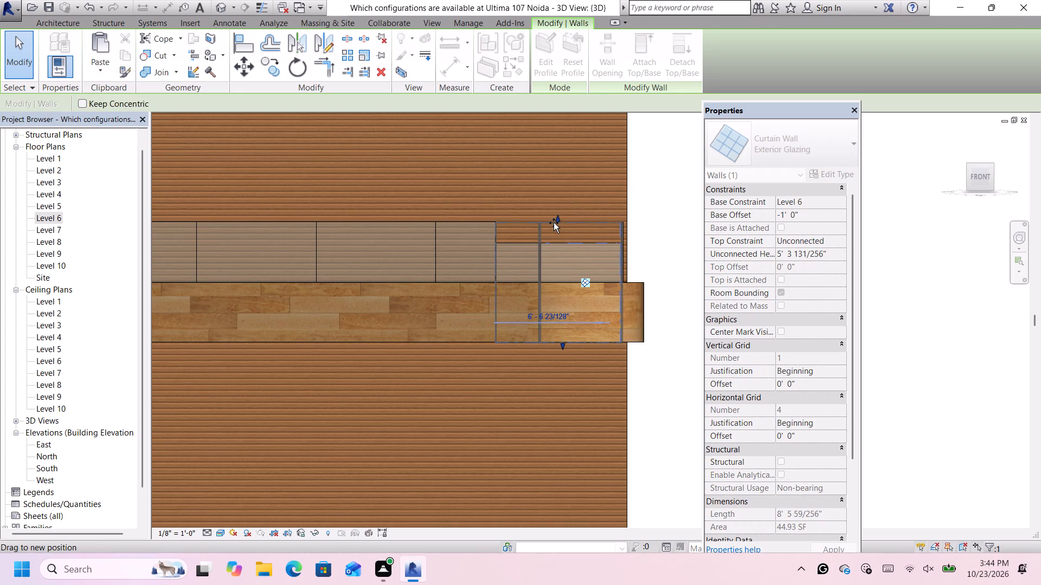
drag(554, 223, 553, 223)
scroll(563, 278, up, 3)
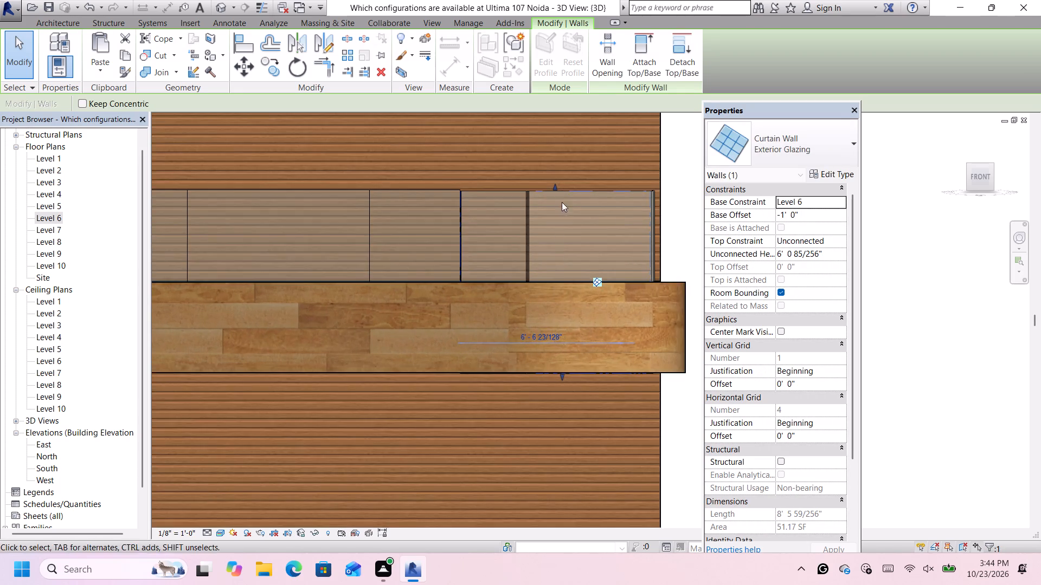
scroll(561, 197, up, 6)
click(547, 182)
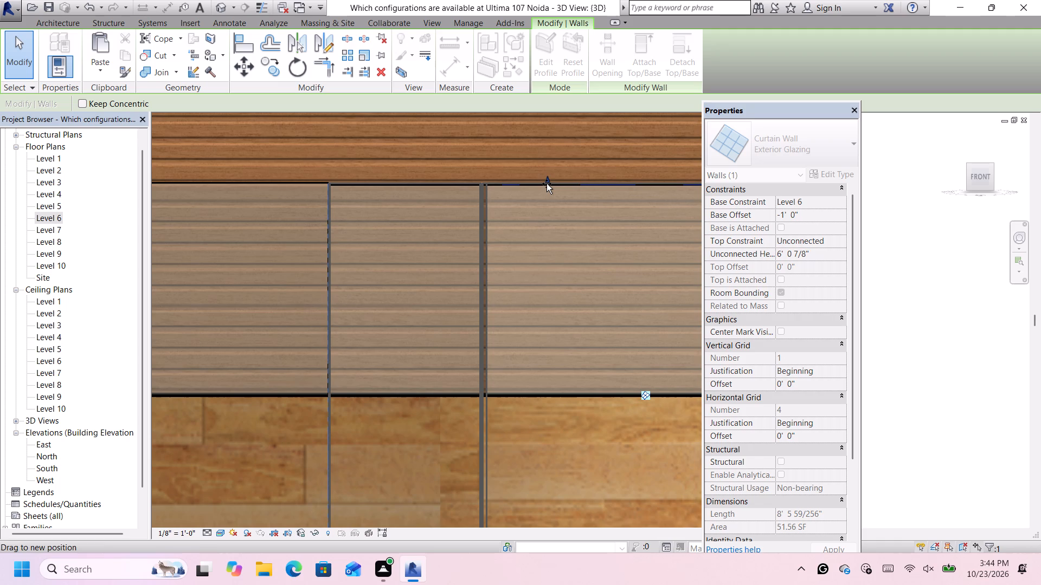
scroll(542, 313, down, 4)
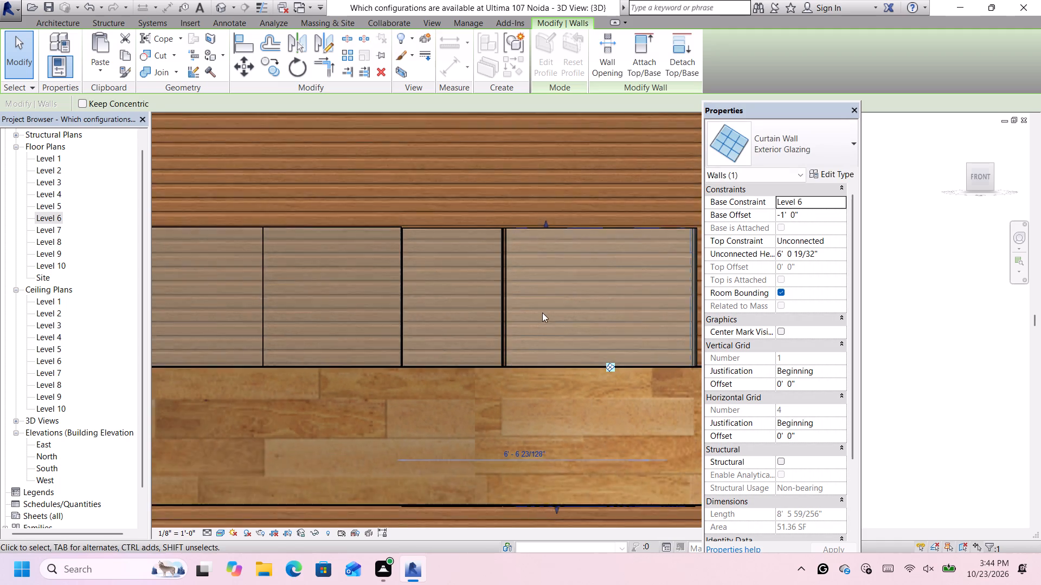
drag(554, 483, 548, 399)
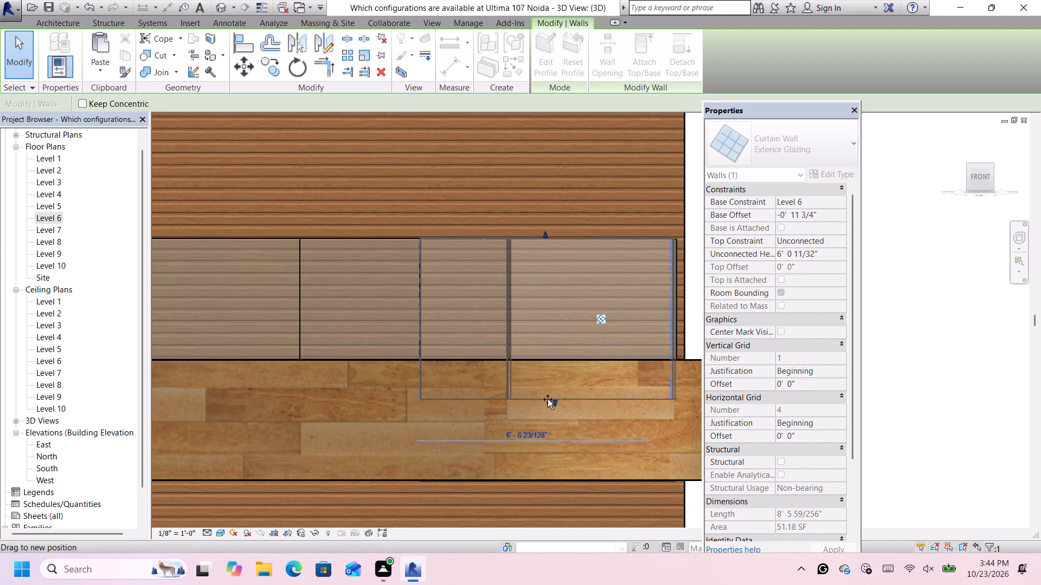
drag(548, 399, 548, 363)
scroll(548, 366, down, 7)
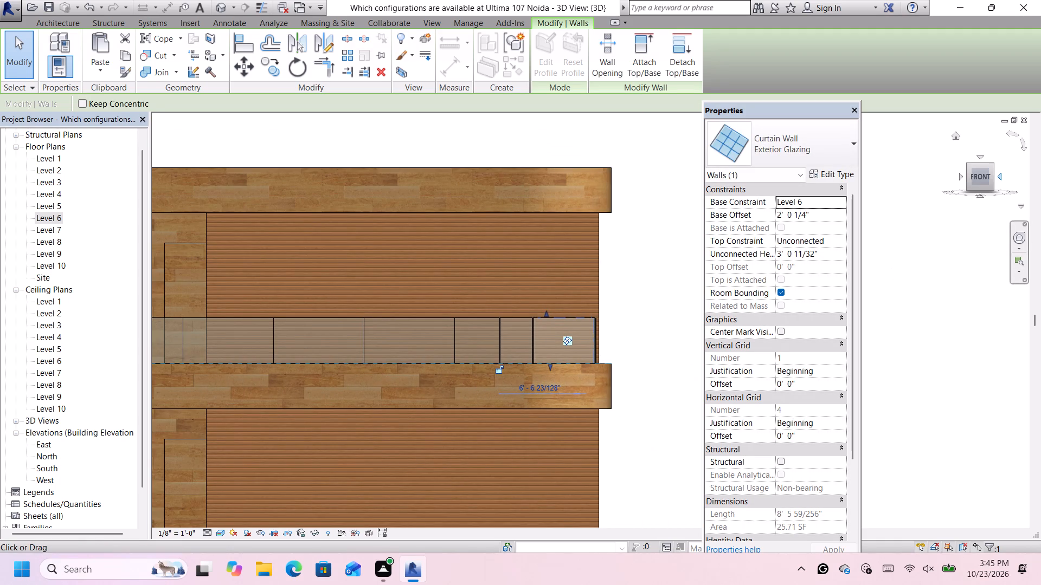
Add five vertical curtain grid lines to the Level 6 curved southeast corner glazing, dividing its wide panels into narrower ones.
click(992, 173)
scroll(595, 301, down, 11)
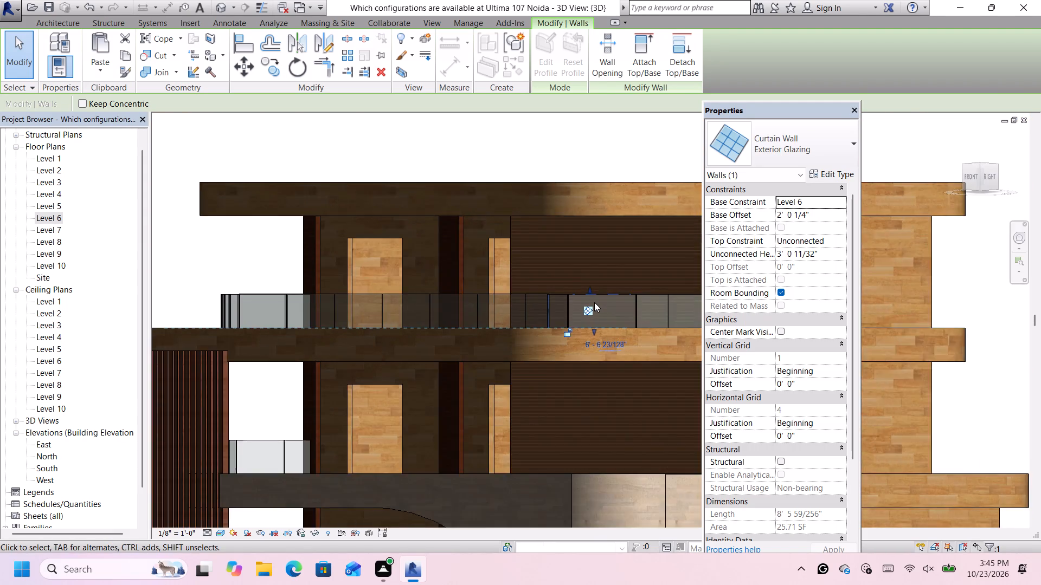
scroll(664, 308, down, 4)
scroll(673, 297, up, 7)
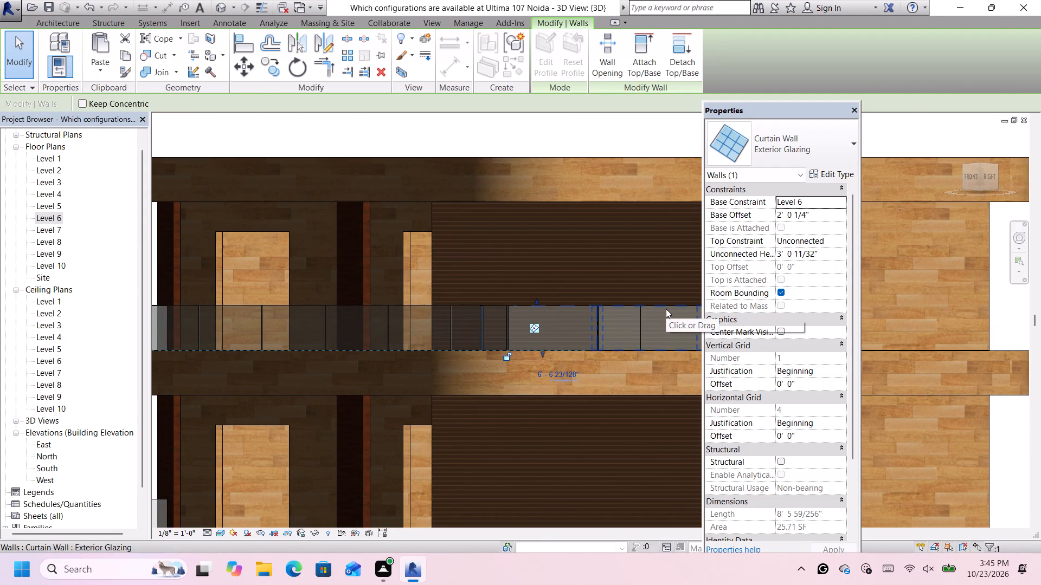
click(666, 309)
scroll(666, 310, down, 5)
scroll(677, 335, up, 7)
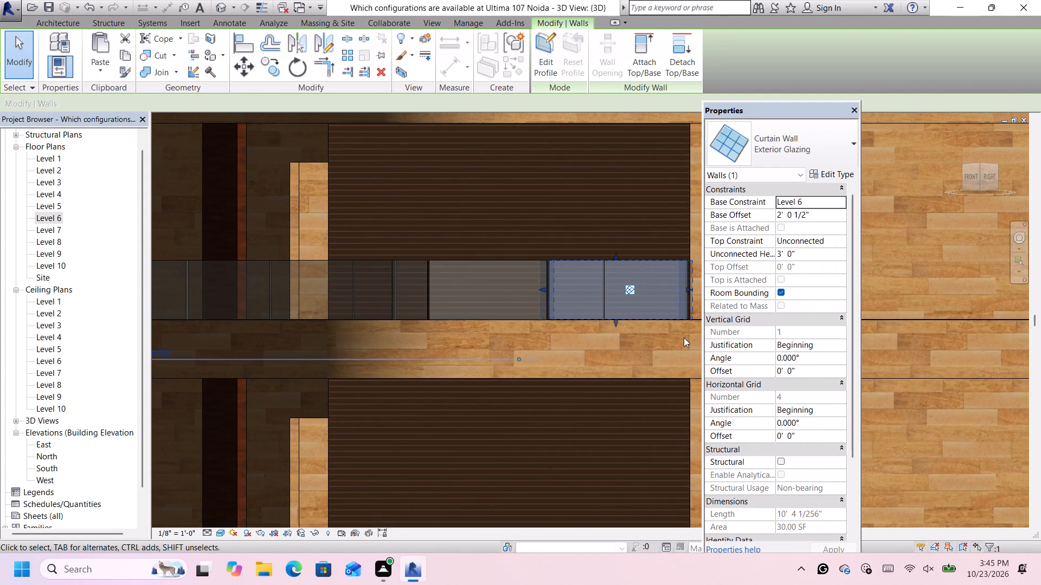
scroll(683, 337, down, 8)
click(630, 186)
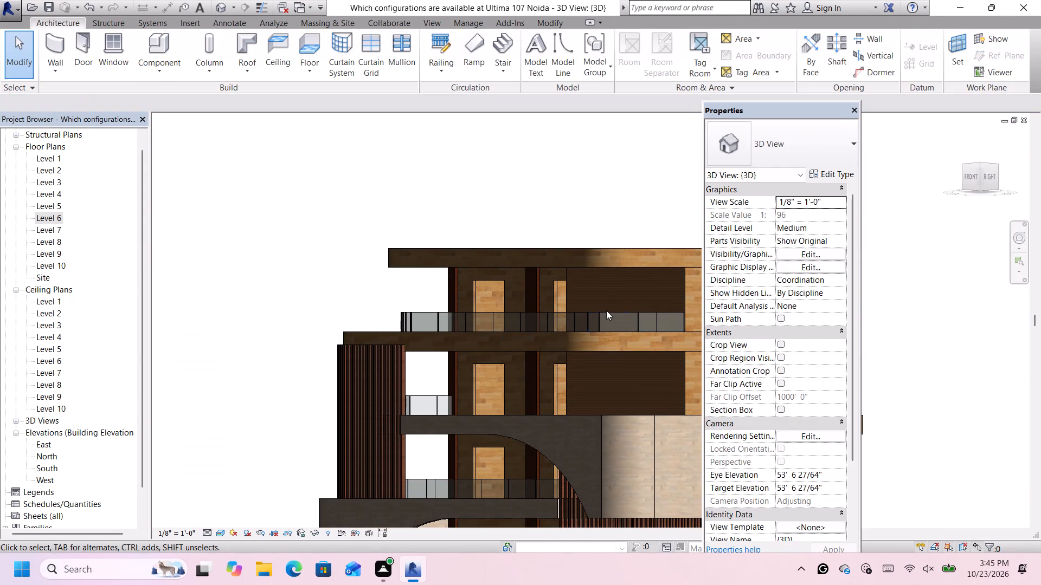
scroll(604, 317, up, 5)
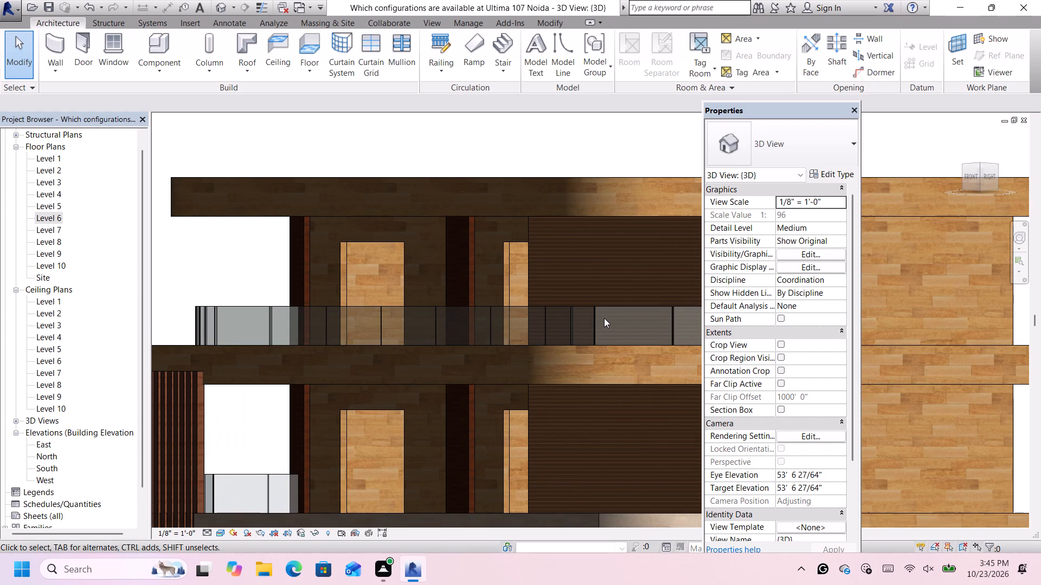
scroll(623, 315, down, 3)
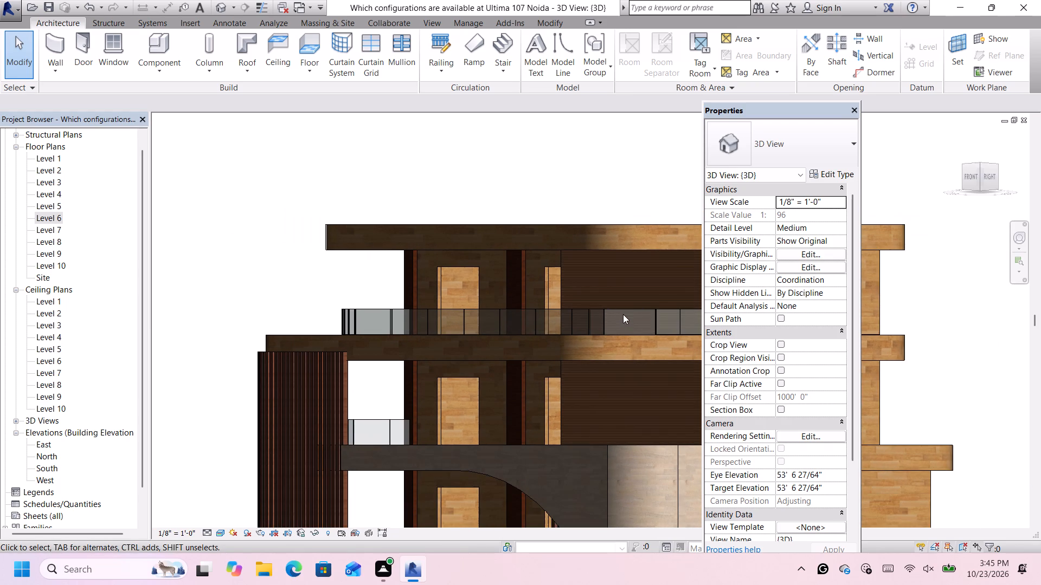
click(362, 43)
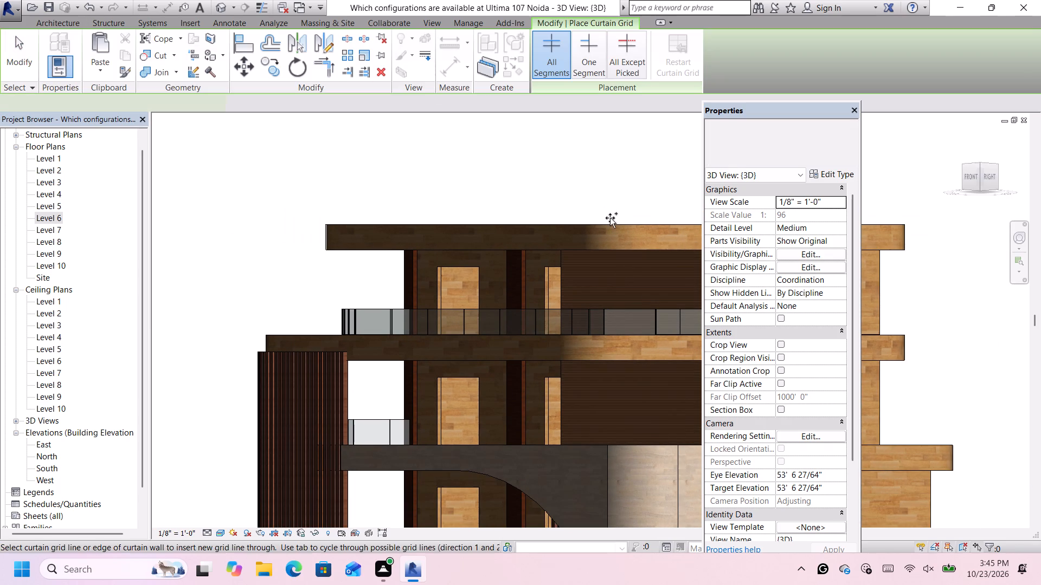
scroll(643, 286, up, 5)
scroll(623, 327, up, 4)
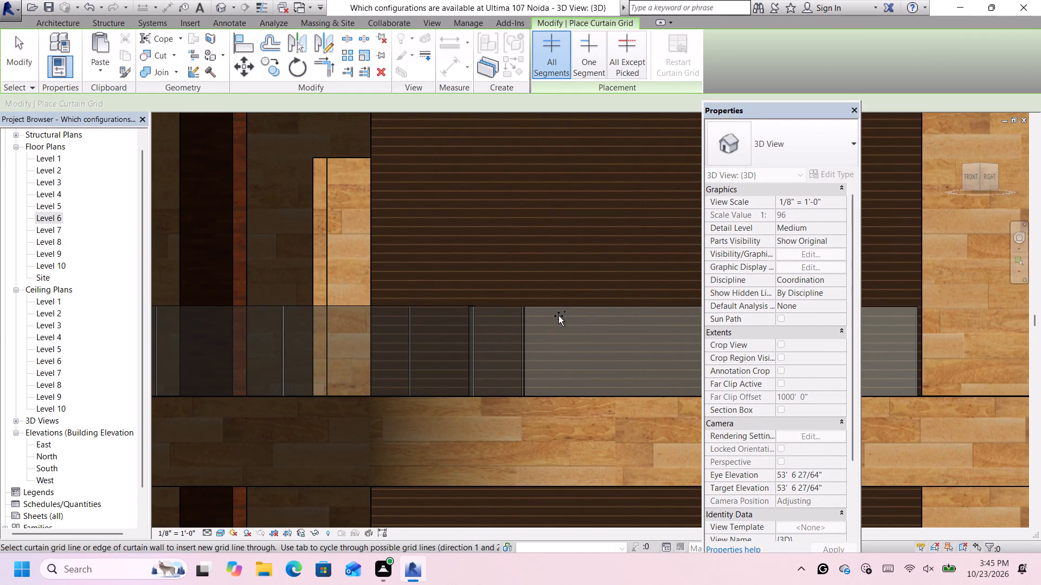
click(561, 310)
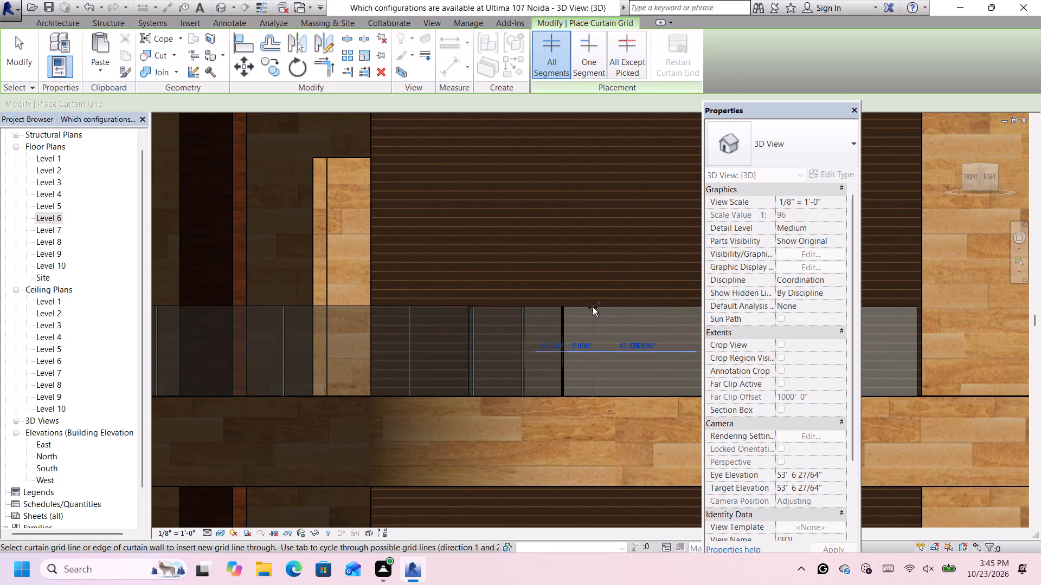
click(597, 307)
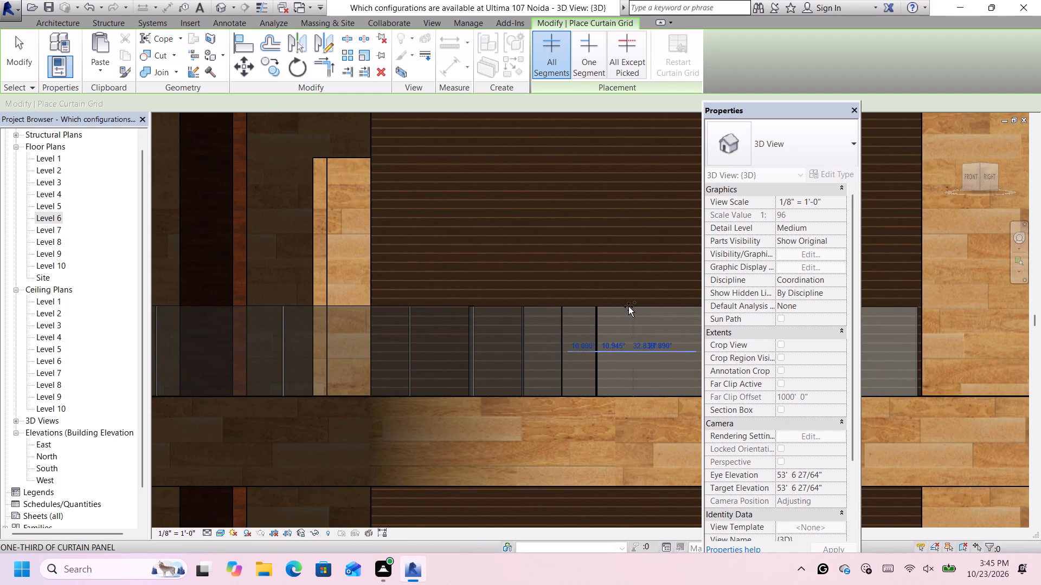
click(628, 307)
scroll(628, 307, down, 6)
scroll(641, 303, up, 4)
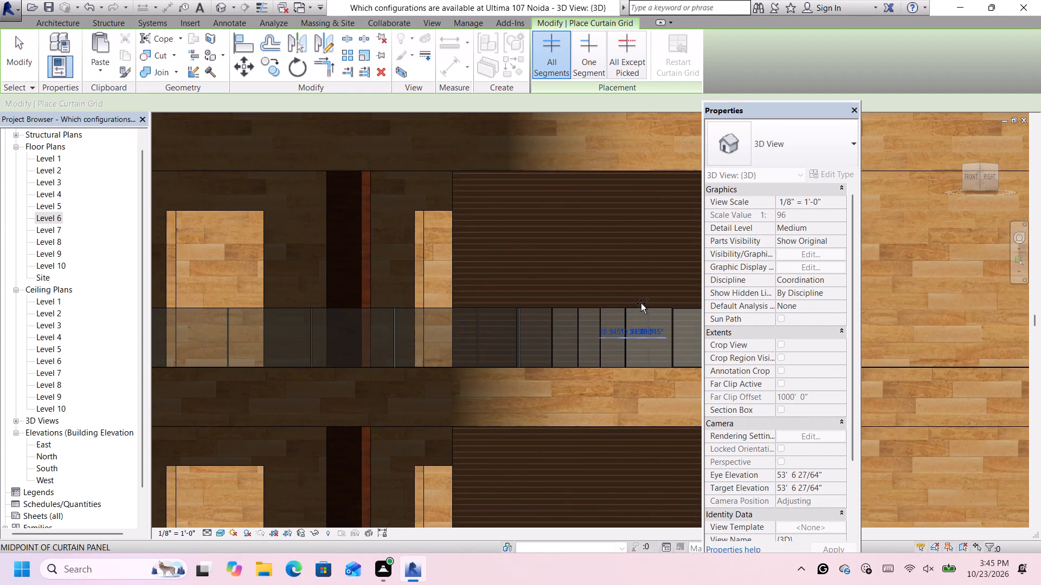
click(641, 303)
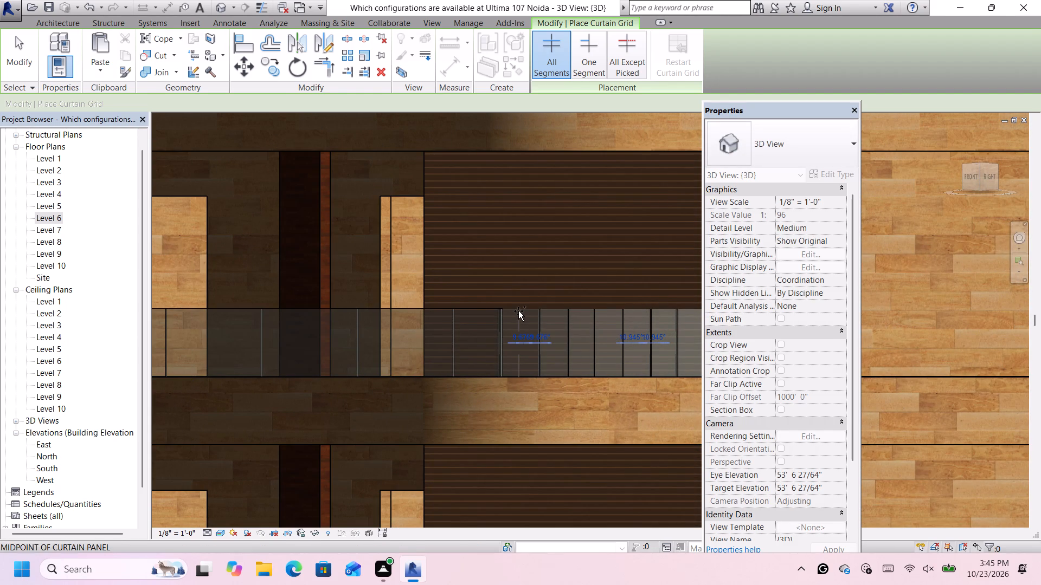
click(518, 311)
scroll(518, 311, down, 11)
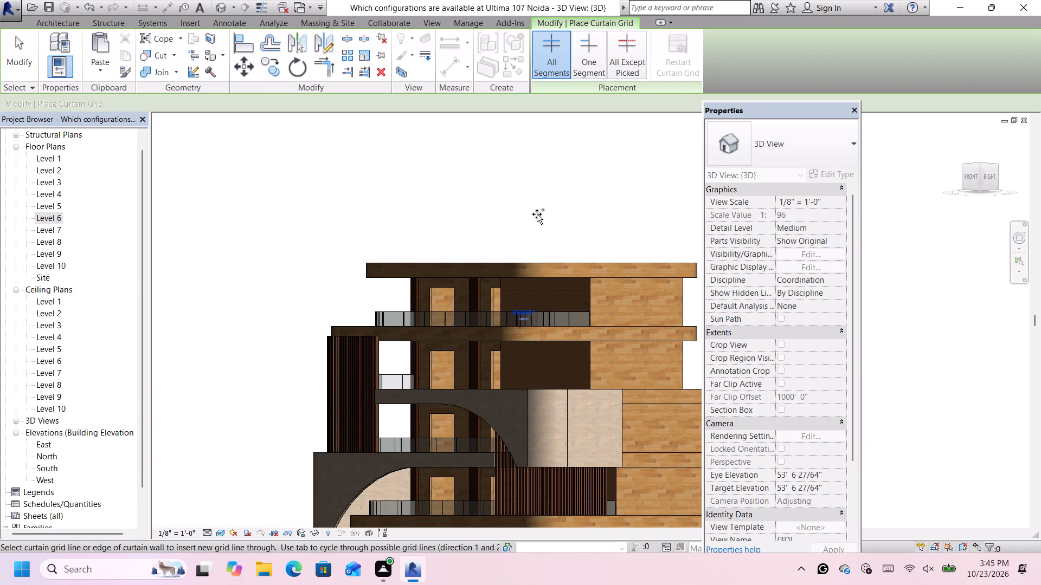
key(Escape)
key(Escape)
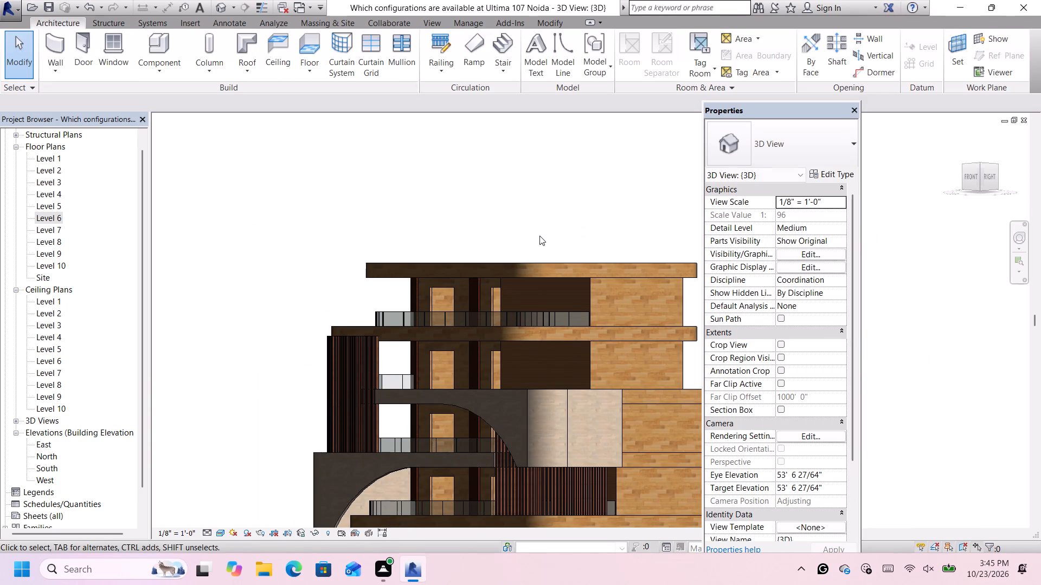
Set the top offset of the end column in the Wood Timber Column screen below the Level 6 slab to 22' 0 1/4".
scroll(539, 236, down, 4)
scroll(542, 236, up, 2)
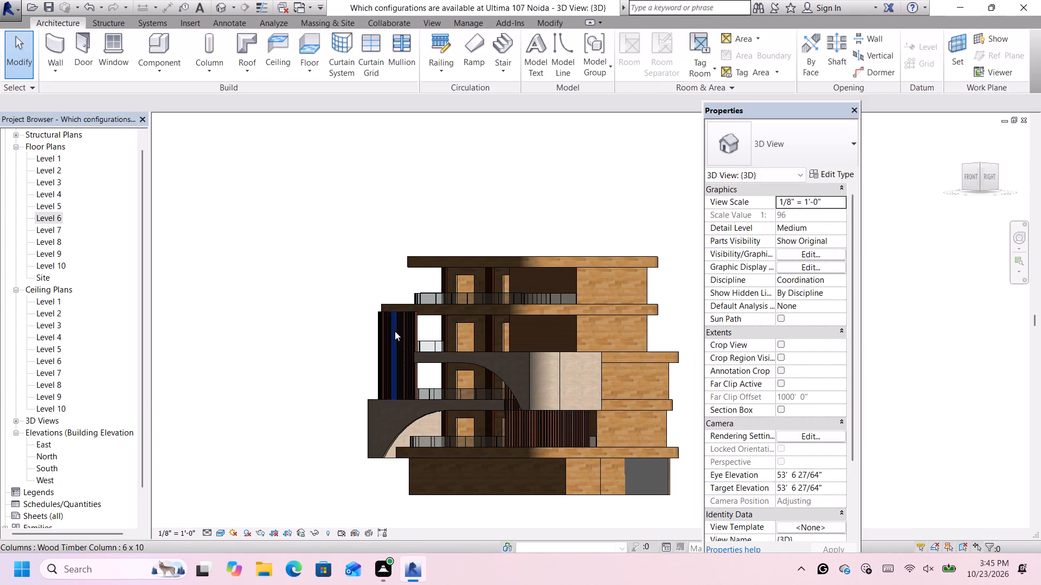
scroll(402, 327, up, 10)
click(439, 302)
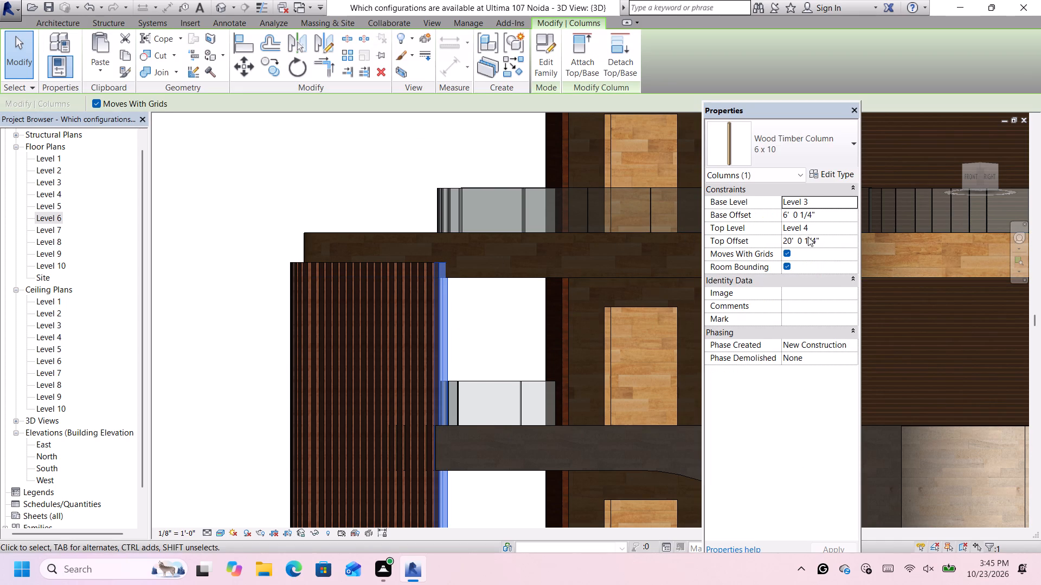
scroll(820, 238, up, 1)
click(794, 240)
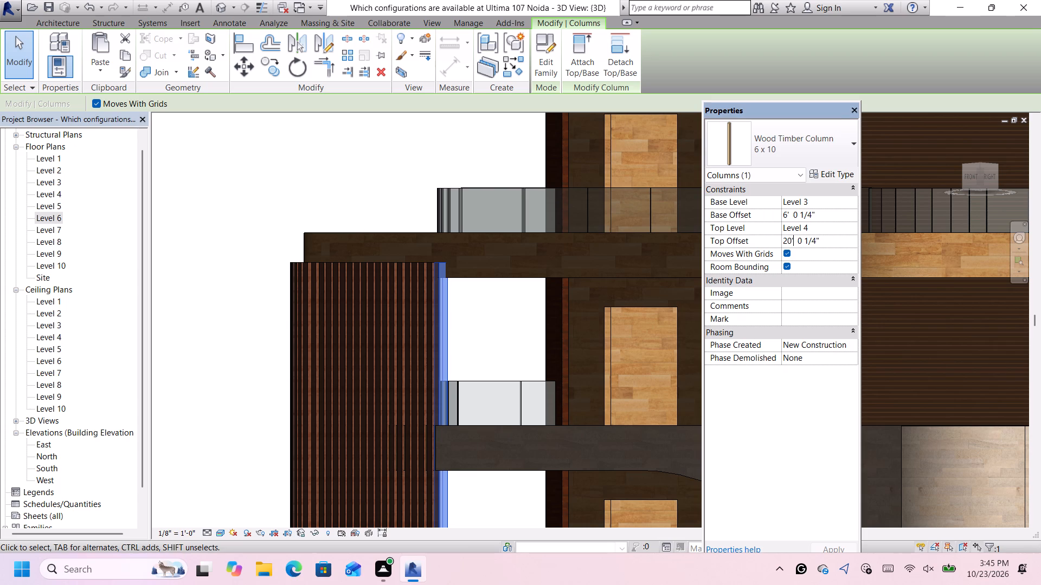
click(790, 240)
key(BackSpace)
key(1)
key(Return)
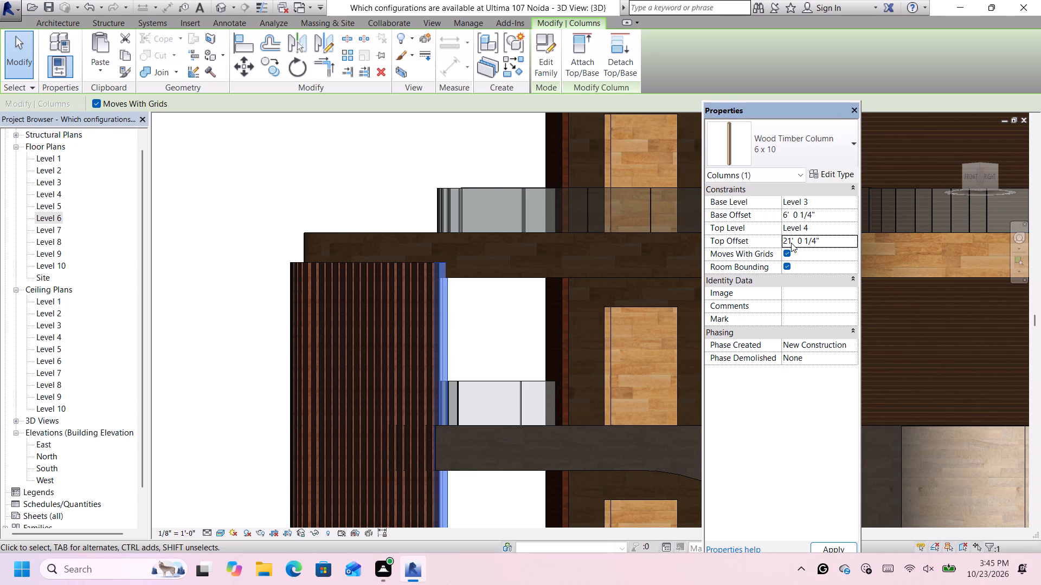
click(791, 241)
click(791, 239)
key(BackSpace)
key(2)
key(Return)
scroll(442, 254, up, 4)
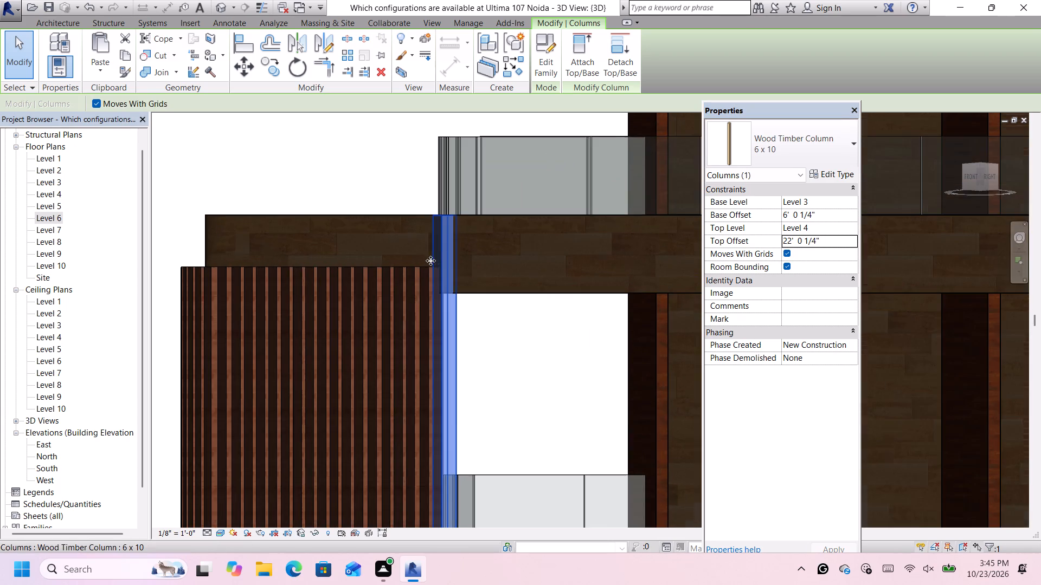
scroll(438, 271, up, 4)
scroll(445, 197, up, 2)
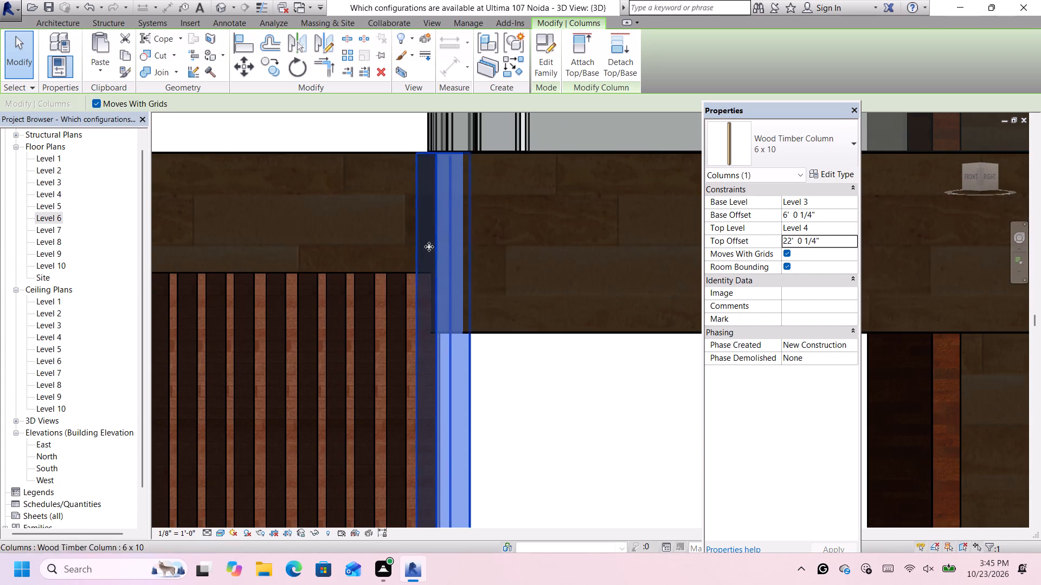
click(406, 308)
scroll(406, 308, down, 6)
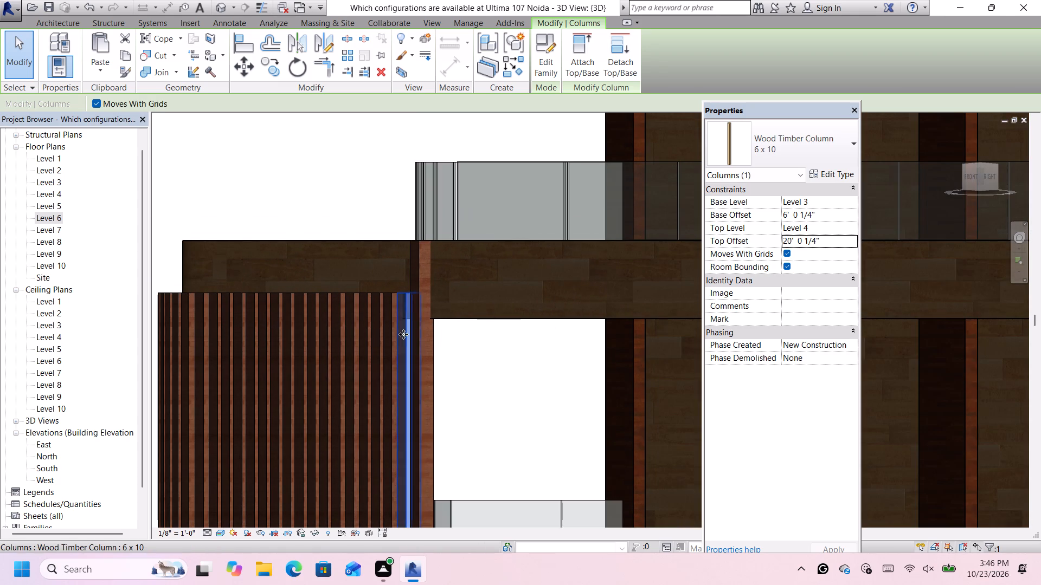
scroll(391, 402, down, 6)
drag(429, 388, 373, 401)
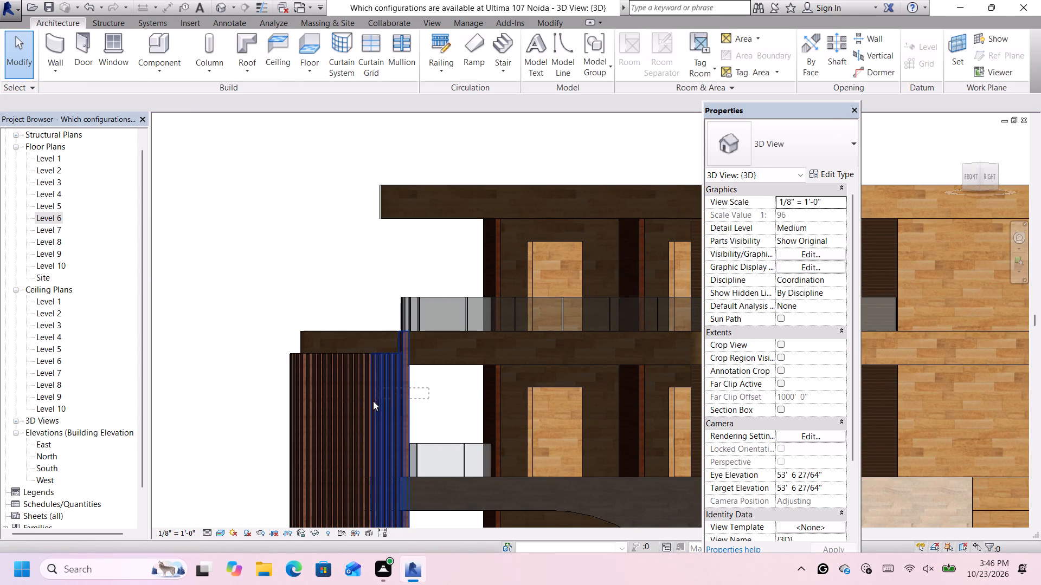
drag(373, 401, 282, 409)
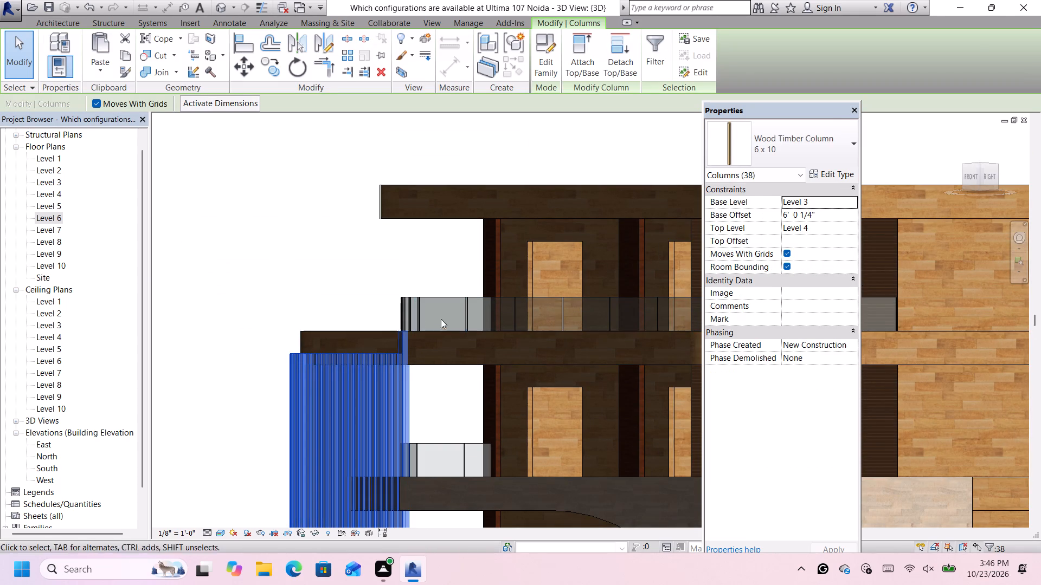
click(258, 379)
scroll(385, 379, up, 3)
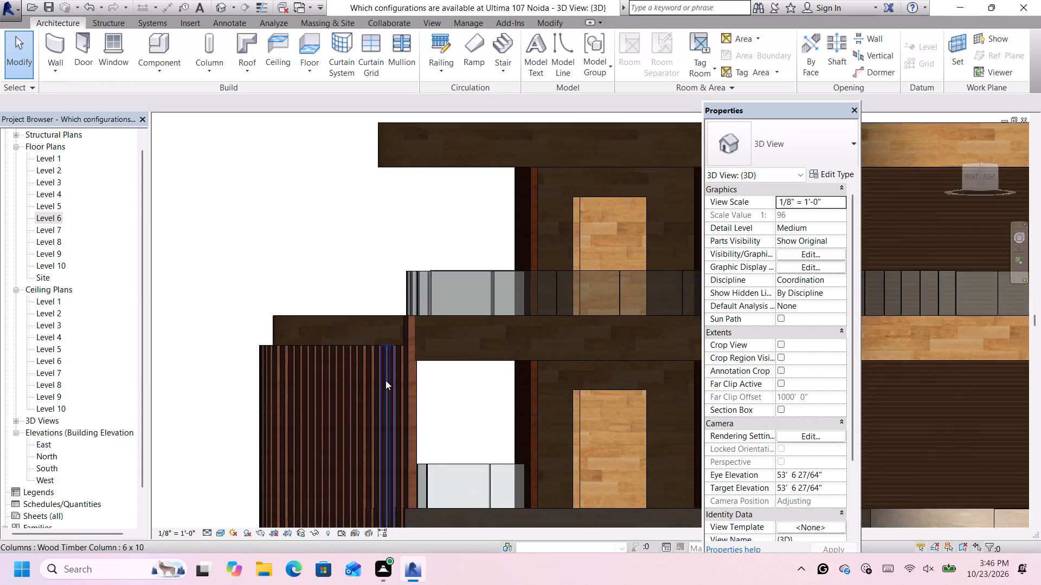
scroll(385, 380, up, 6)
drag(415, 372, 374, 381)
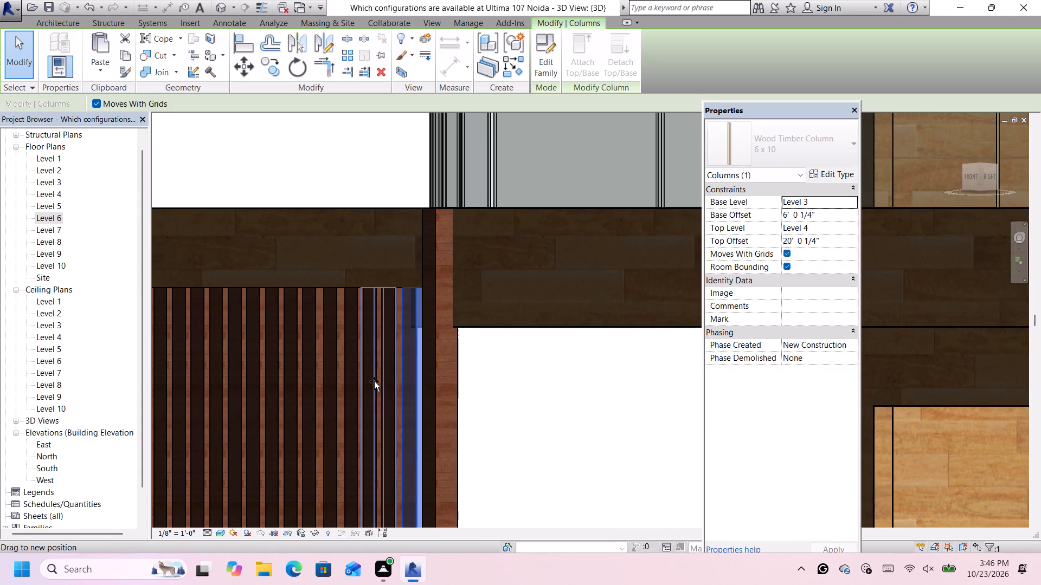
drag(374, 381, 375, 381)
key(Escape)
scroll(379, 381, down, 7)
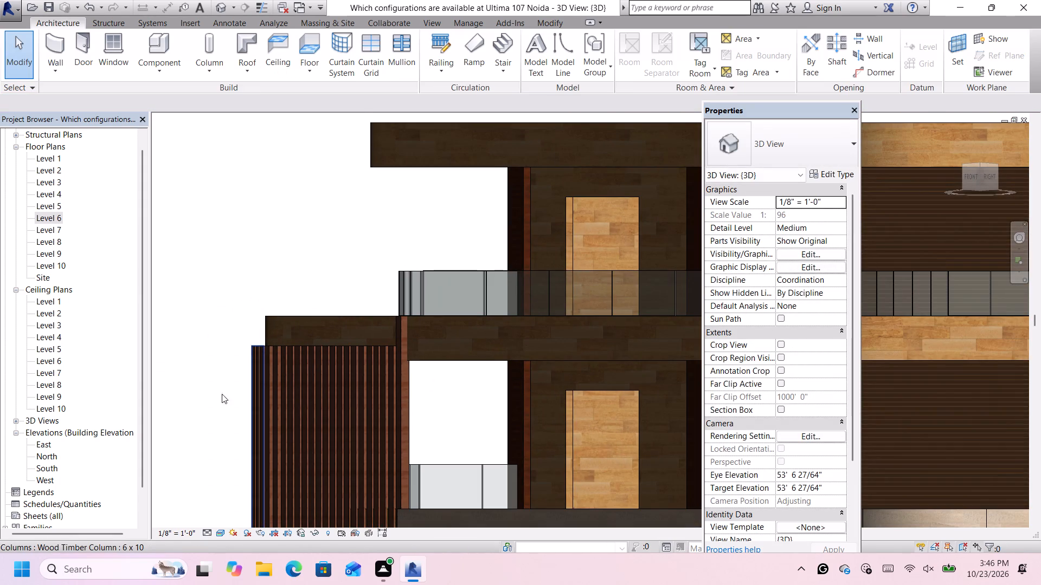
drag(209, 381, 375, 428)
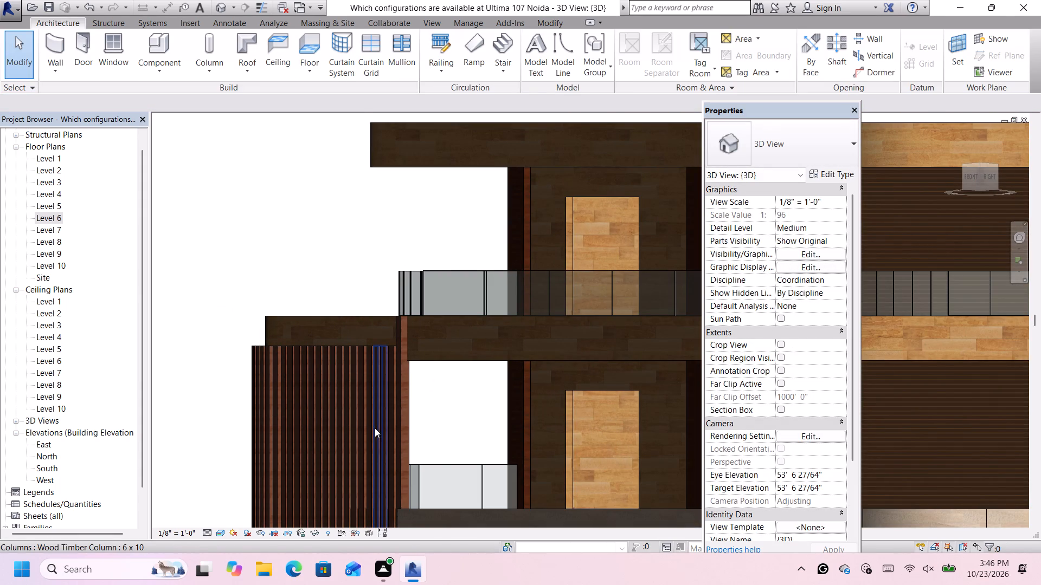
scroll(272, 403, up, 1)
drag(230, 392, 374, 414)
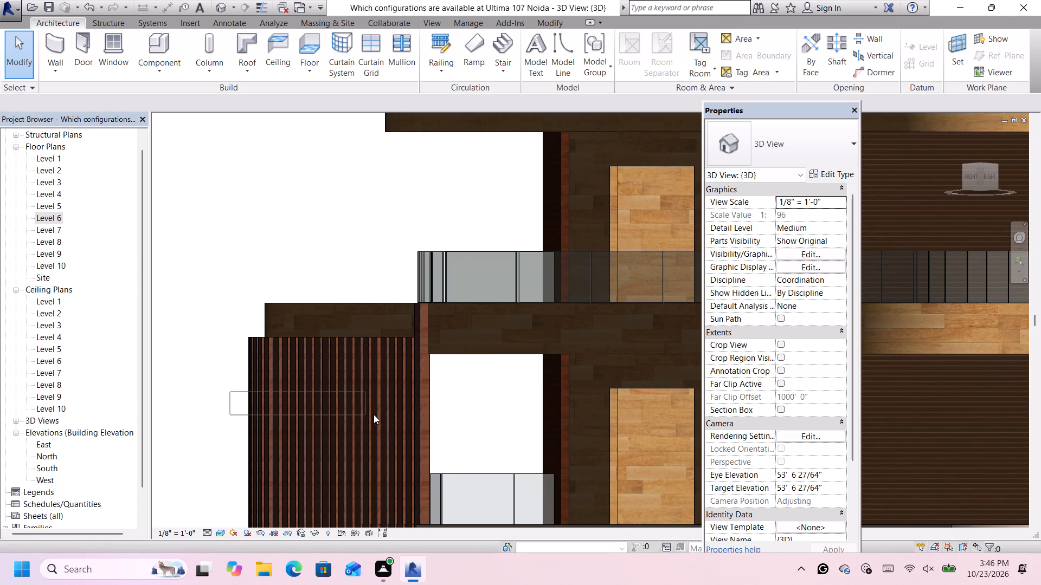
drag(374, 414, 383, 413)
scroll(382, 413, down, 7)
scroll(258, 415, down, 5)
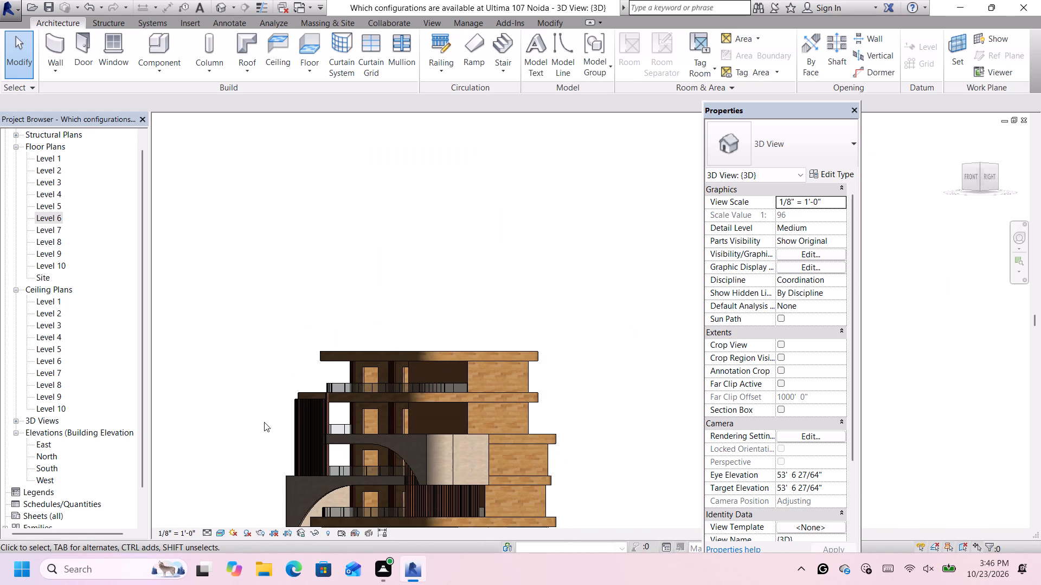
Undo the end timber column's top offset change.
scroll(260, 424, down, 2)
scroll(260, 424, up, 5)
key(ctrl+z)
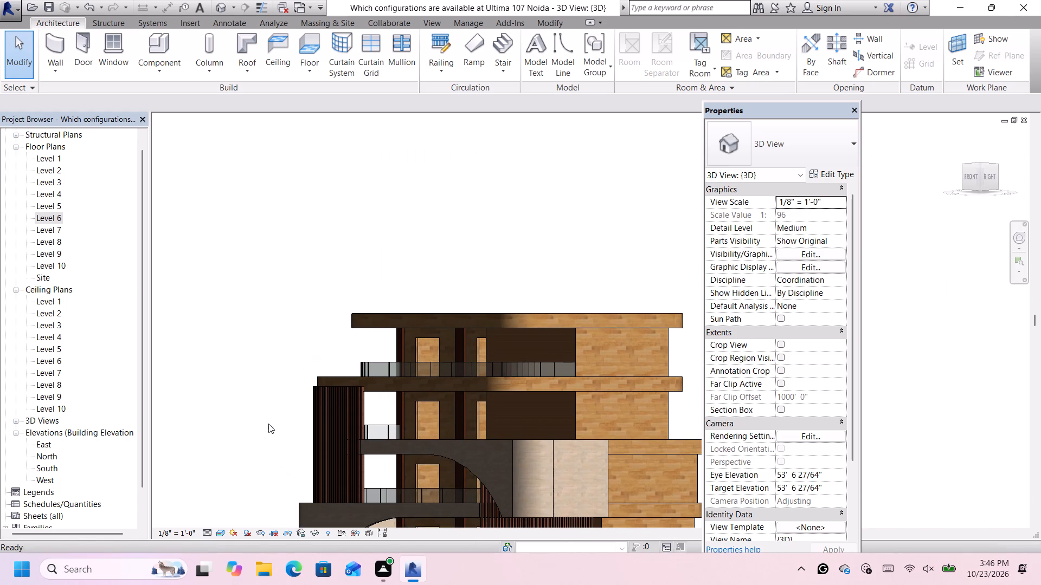
Set the top offset of all the Wood Timber Columns in the screen below the Level 6 slab to 22' 0 1/4".
scroll(357, 408, up, 4)
drag(381, 394, 265, 405)
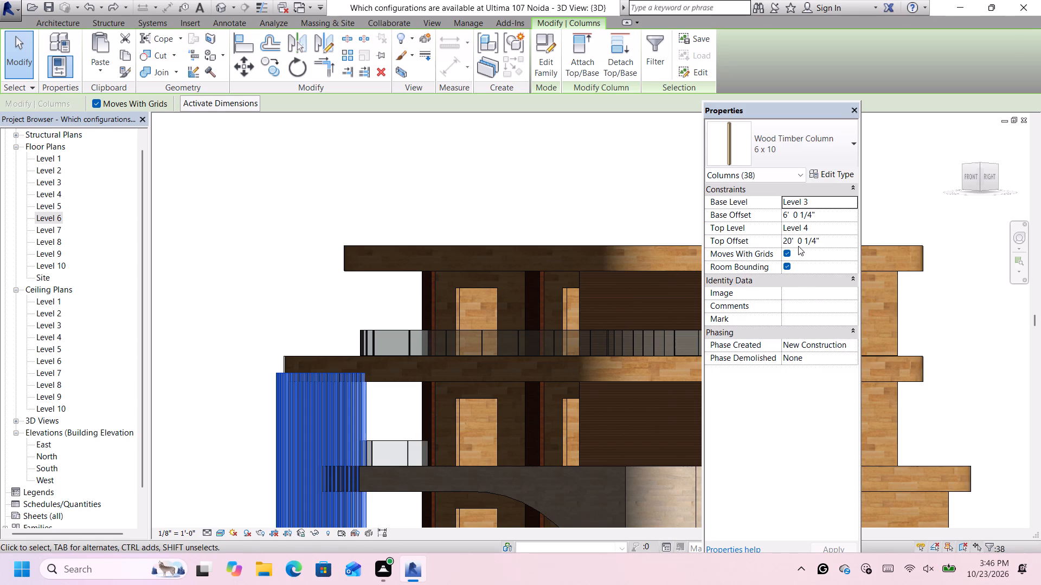
click(791, 241)
scroll(793, 243, up, 3)
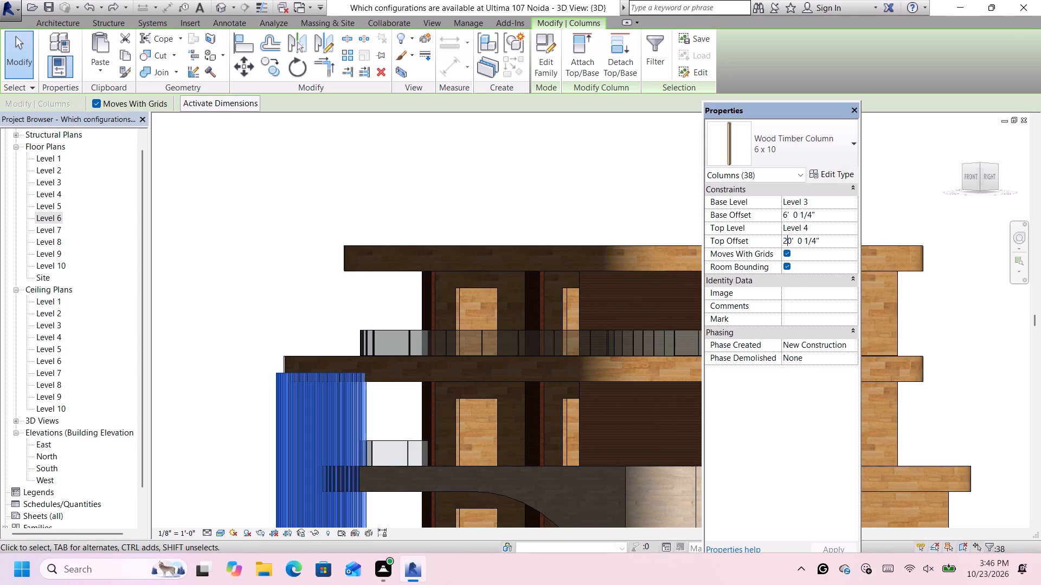
click(792, 242)
key(BackSpace)
key(2)
key(Return)
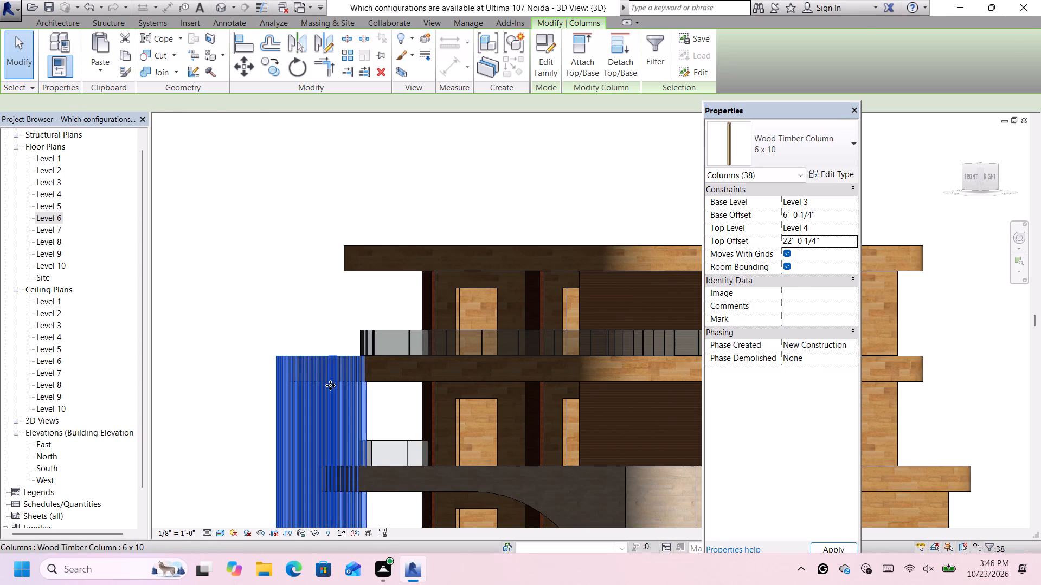
click(248, 363)
scroll(240, 367, down, 4)
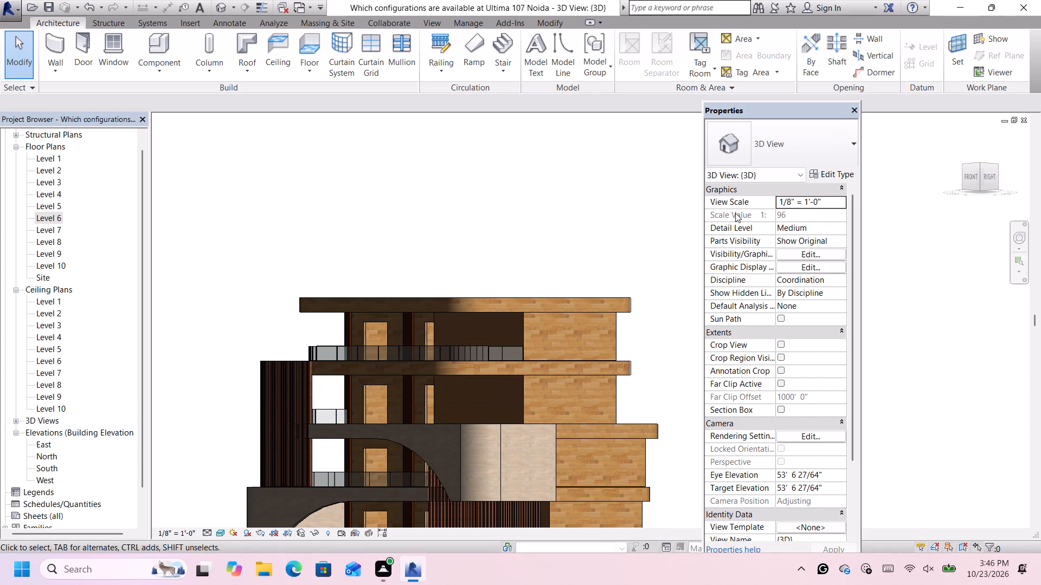
Duplicate the Level 6 slab's floor type under the name Generic - 3' black.
click(963, 174)
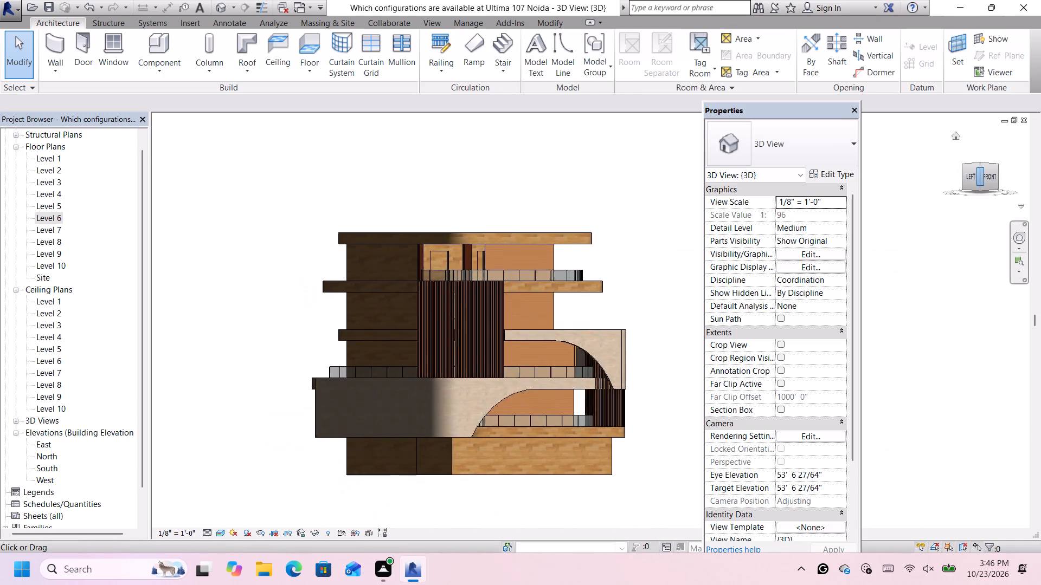
scroll(484, 277, up, 4)
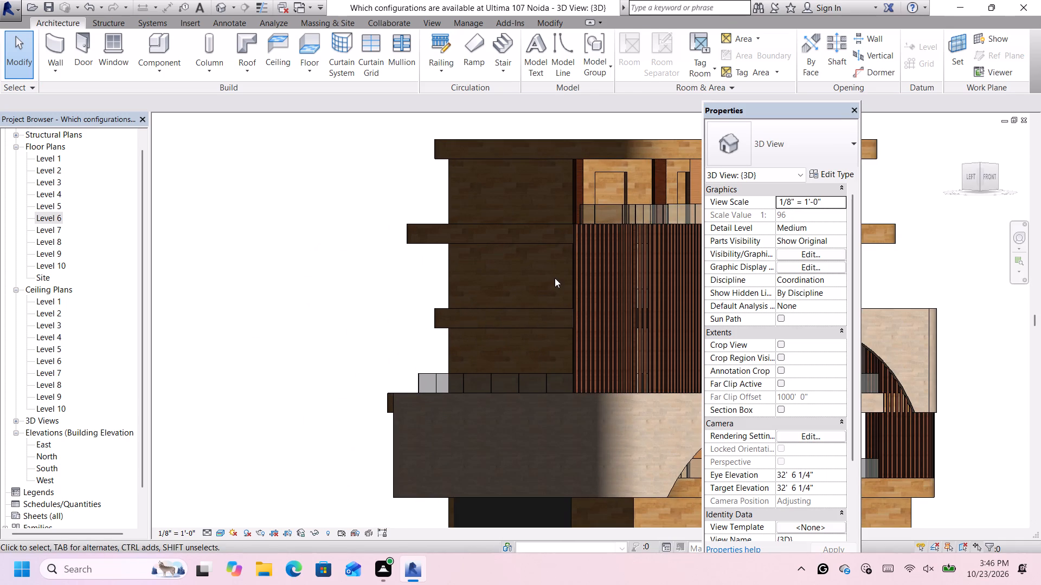
scroll(555, 278, down, 6)
scroll(696, 187, up, 3)
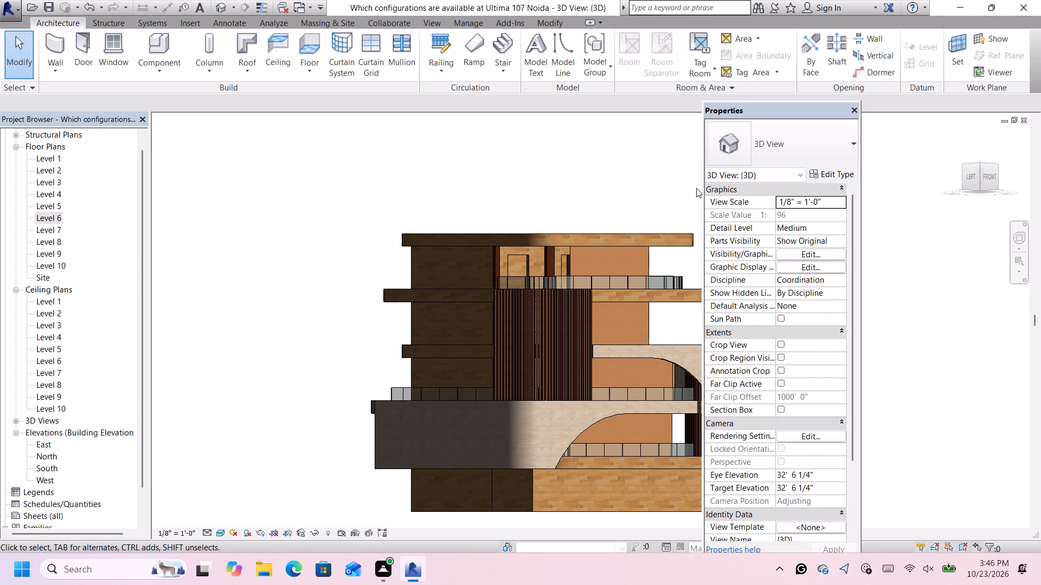
scroll(680, 207, up, 1)
click(654, 310)
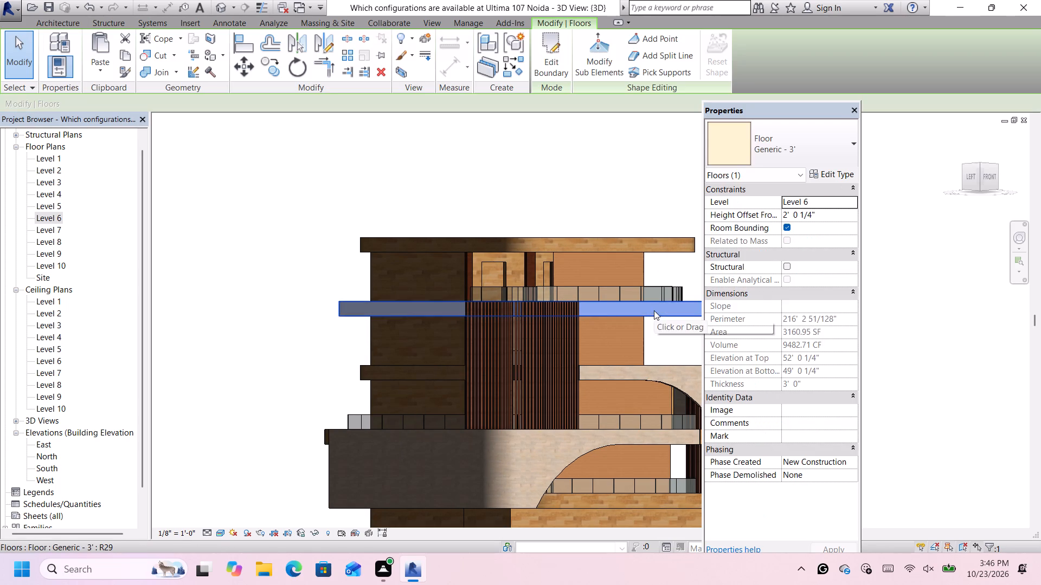
click(819, 175)
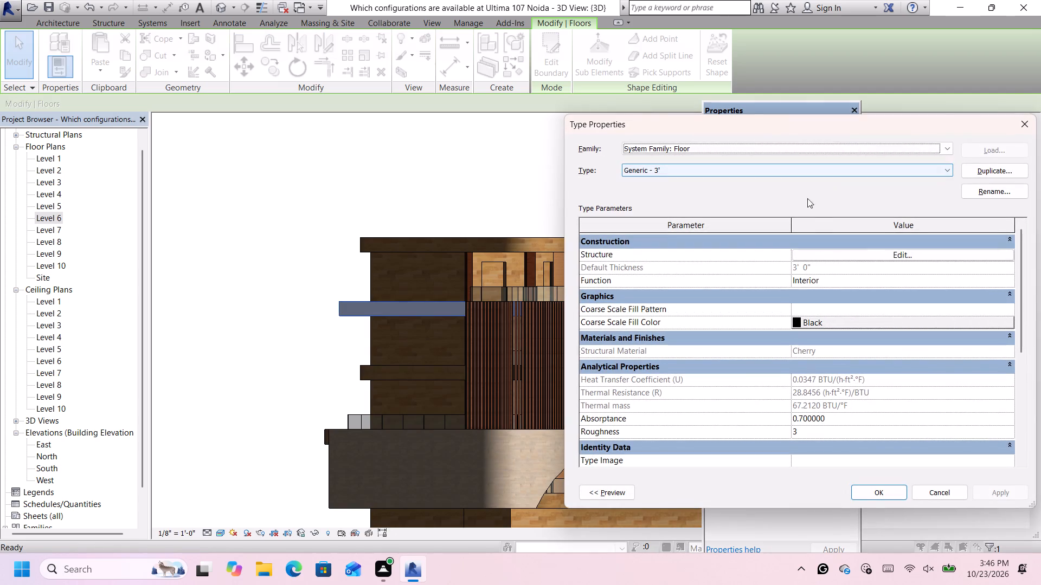
click(979, 171)
click(812, 307)
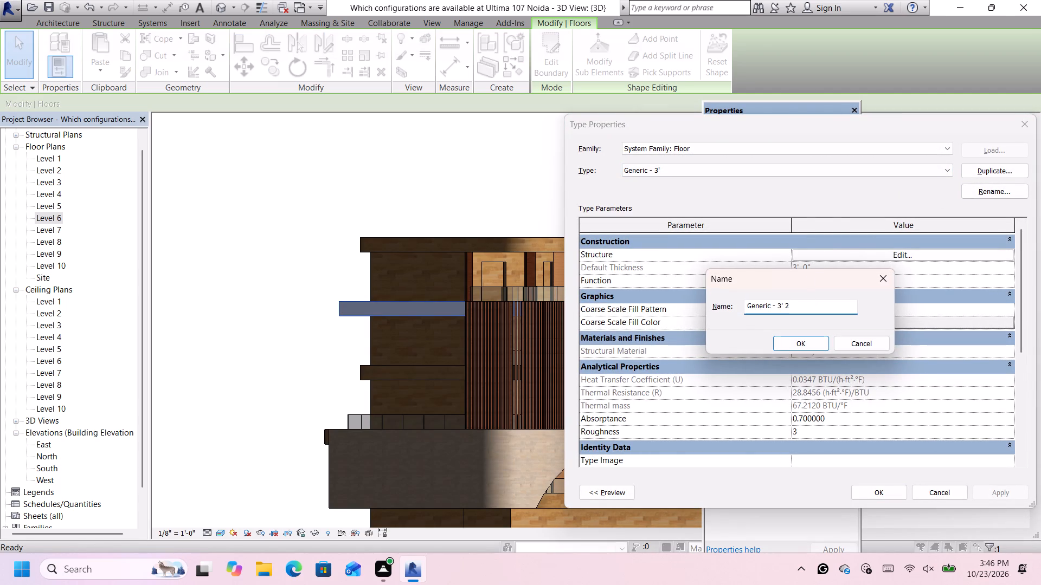
key(BackSpace)
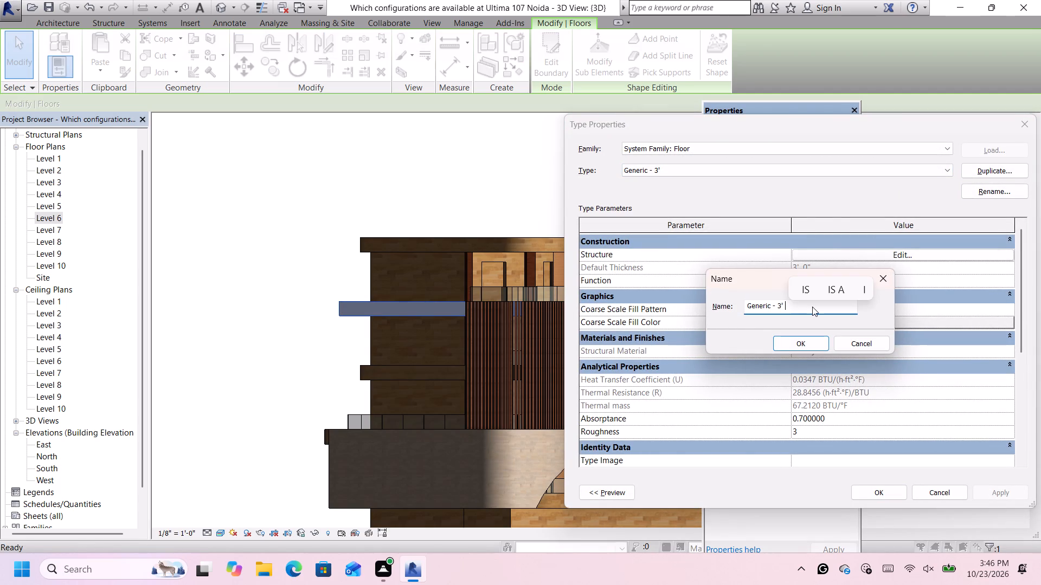
text(blac)
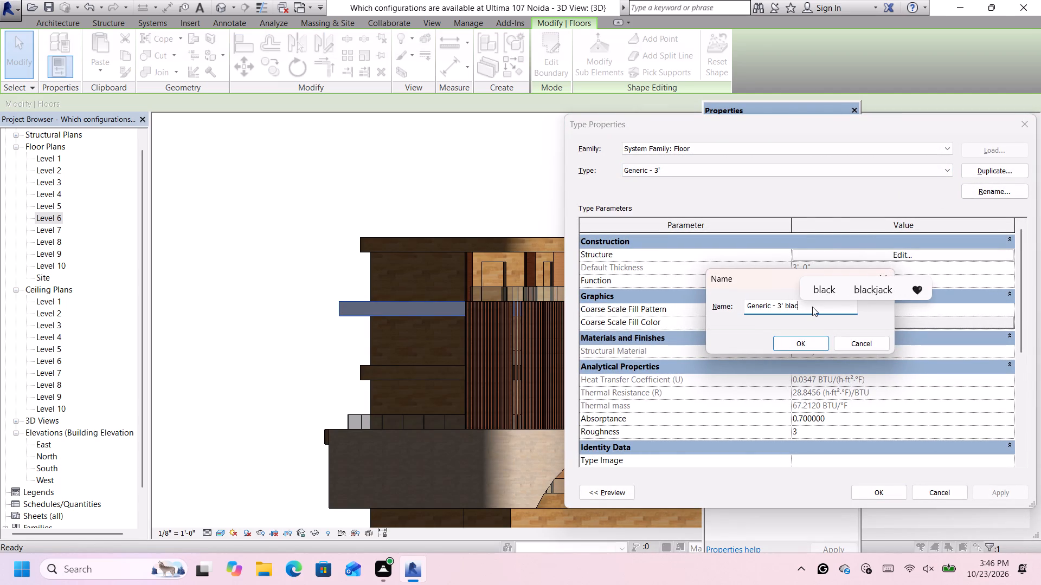
key(k)
click(806, 341)
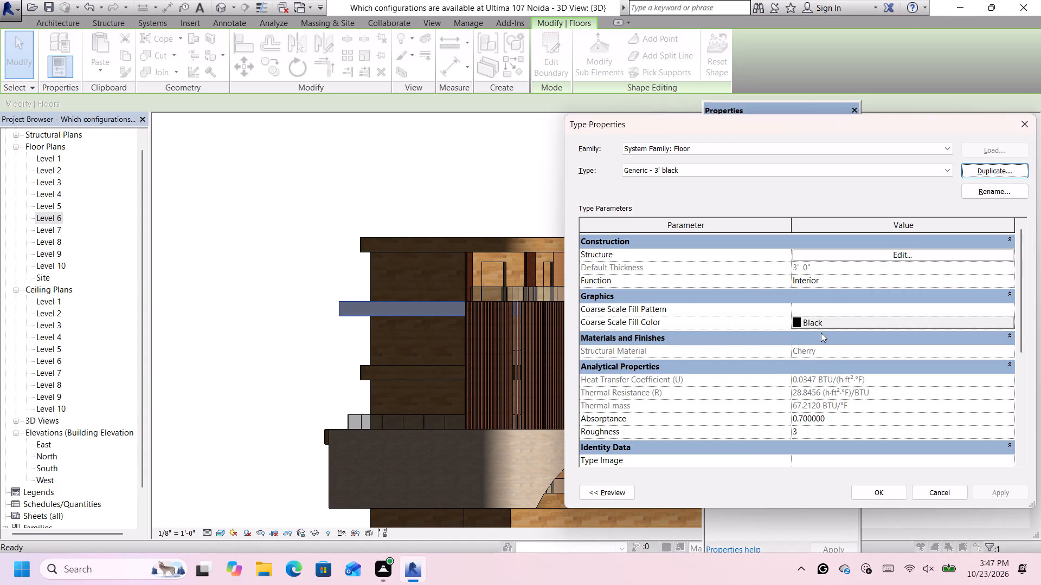
Open the new floor type's structure layer material for editing and select Door - Frame from the project materials.
click(962, 253)
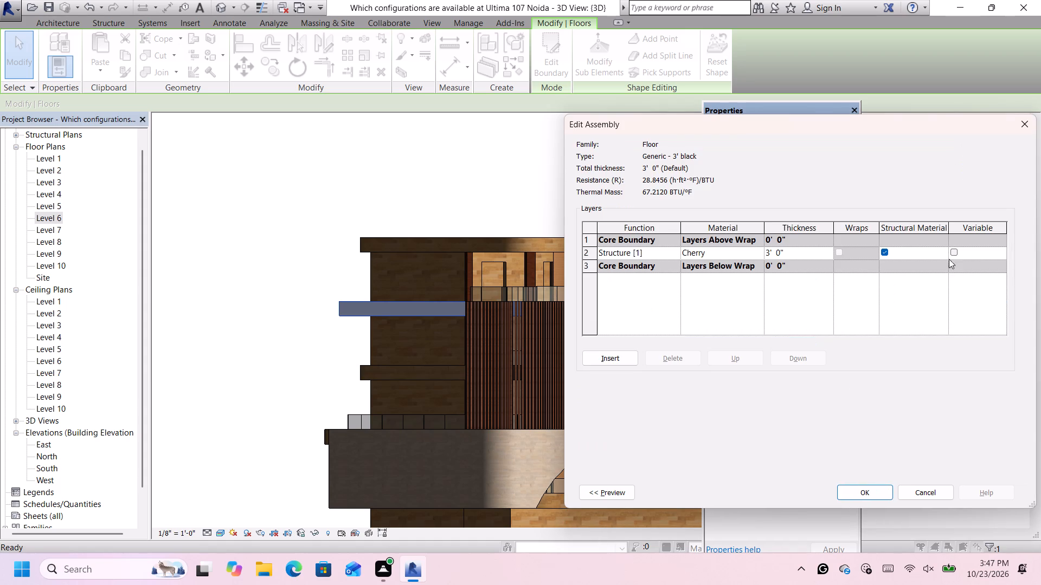
click(762, 256)
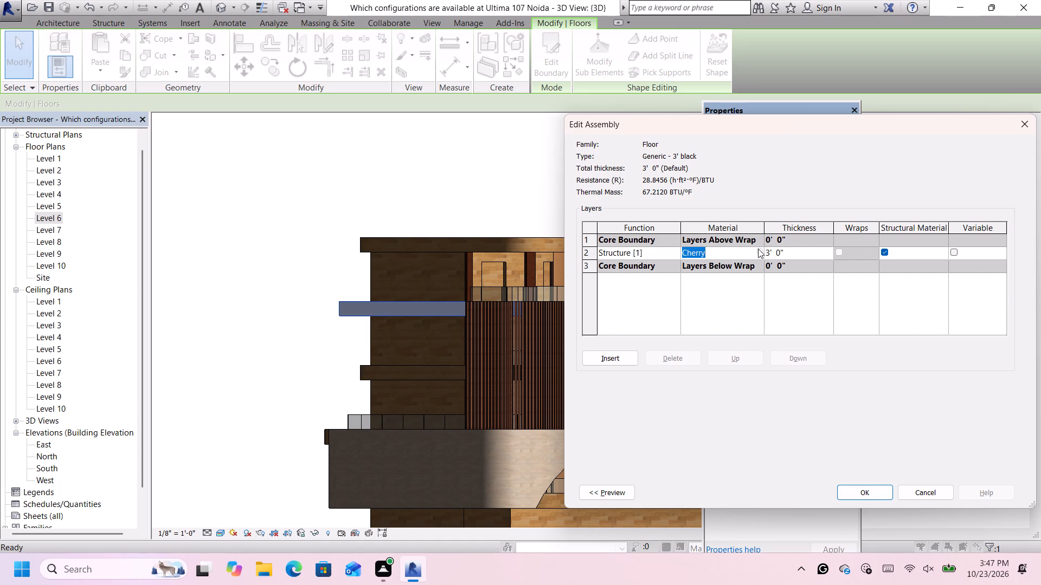
click(757, 247)
click(760, 251)
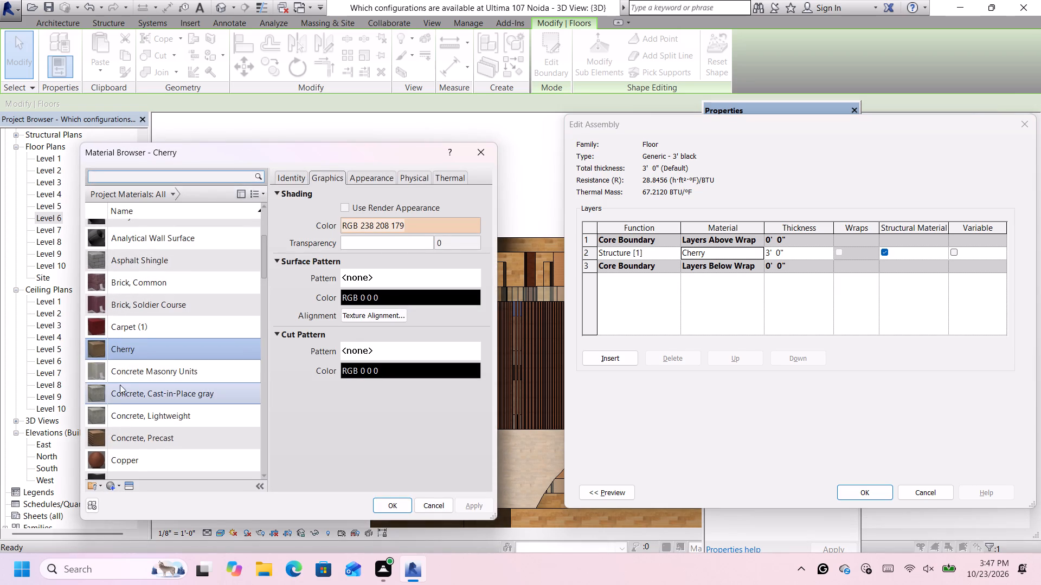
click(147, 376)
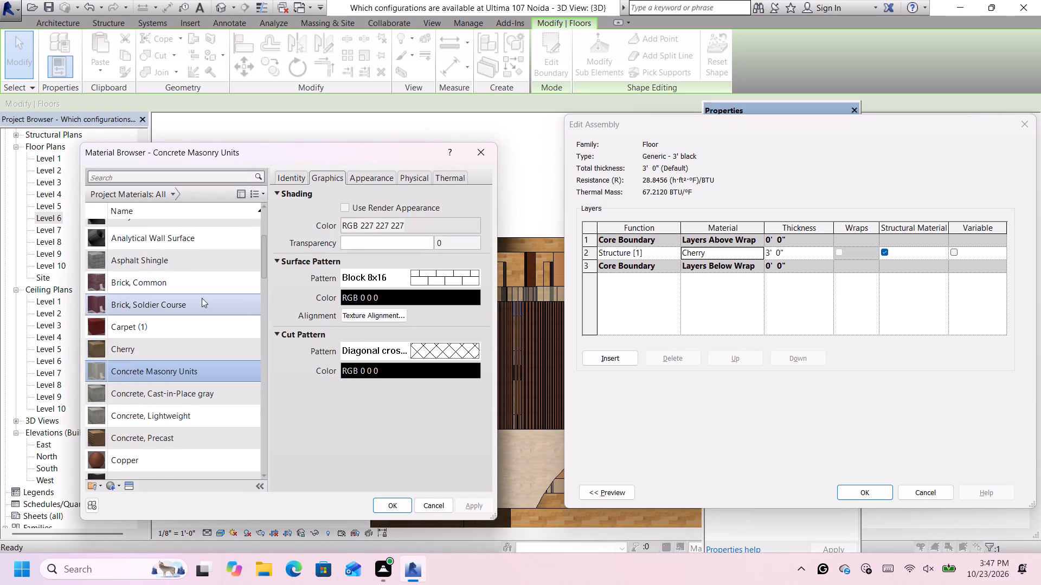
scroll(110, 317, up, 1)
scroll(131, 378, up, 2)
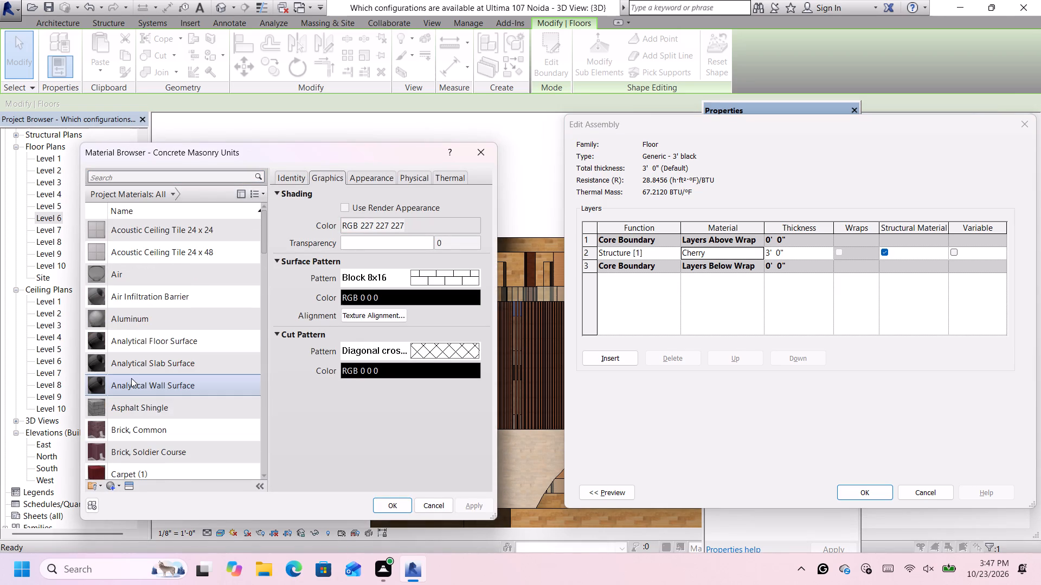
scroll(131, 378, up, 4)
scroll(131, 378, down, 7)
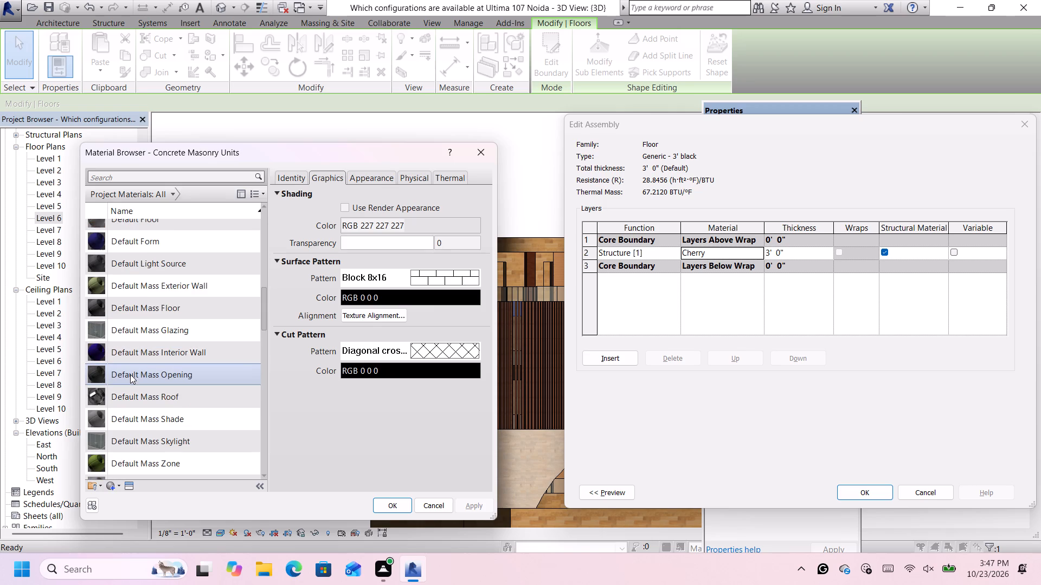
scroll(130, 375, down, 2)
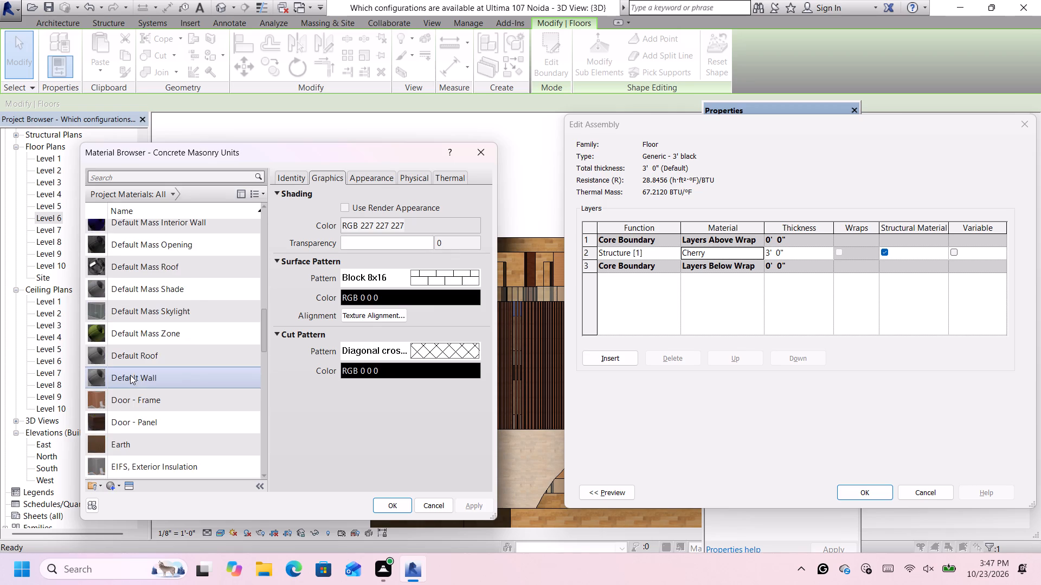
scroll(130, 375, down, 1)
click(158, 335)
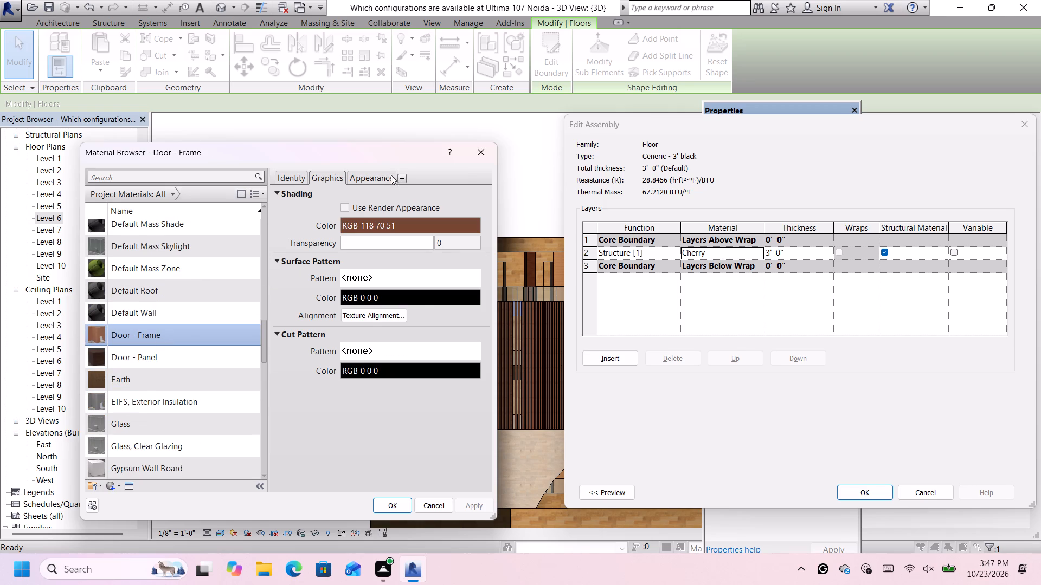
Set the Door - Frame material's wall paint appearance color to dark green, RGB 0 45 0.
click(388, 172)
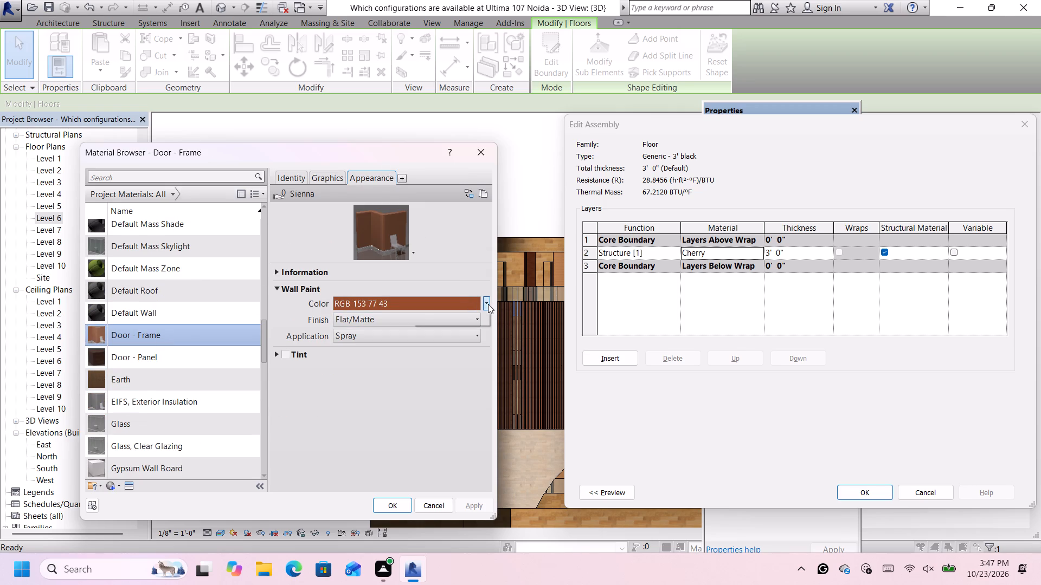
click(488, 304)
click(471, 315)
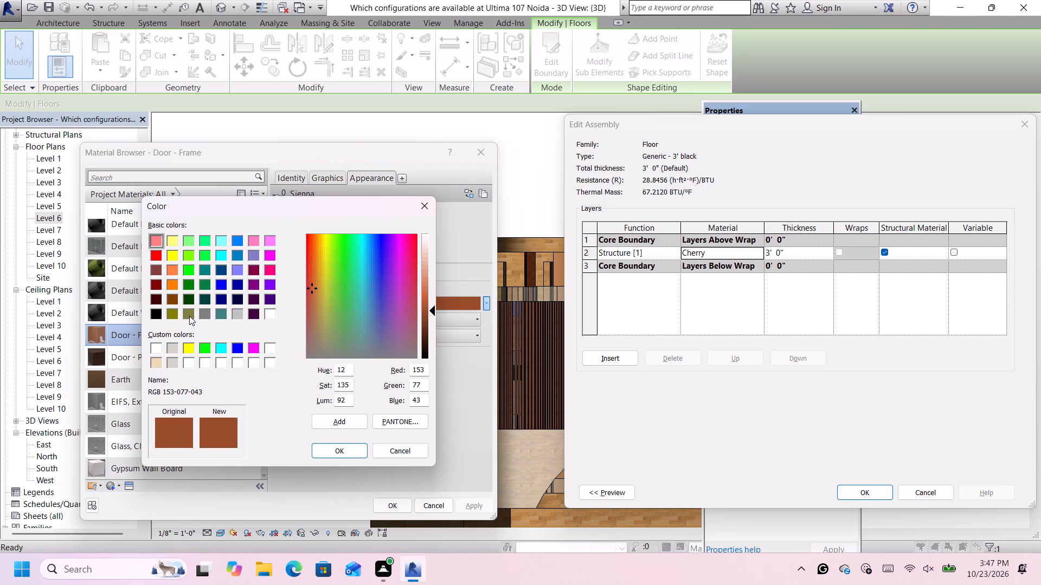
click(155, 301)
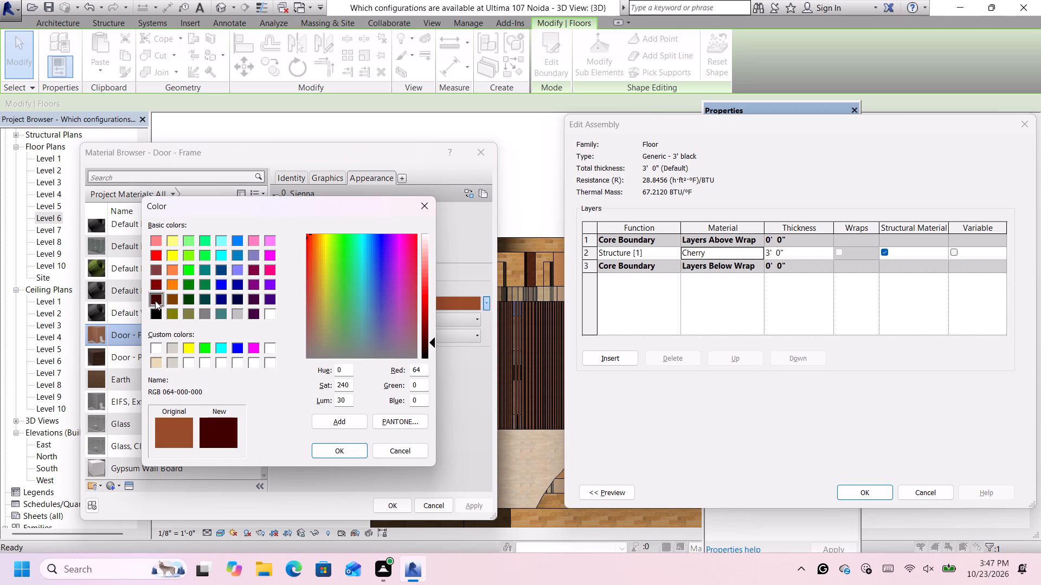
click(169, 311)
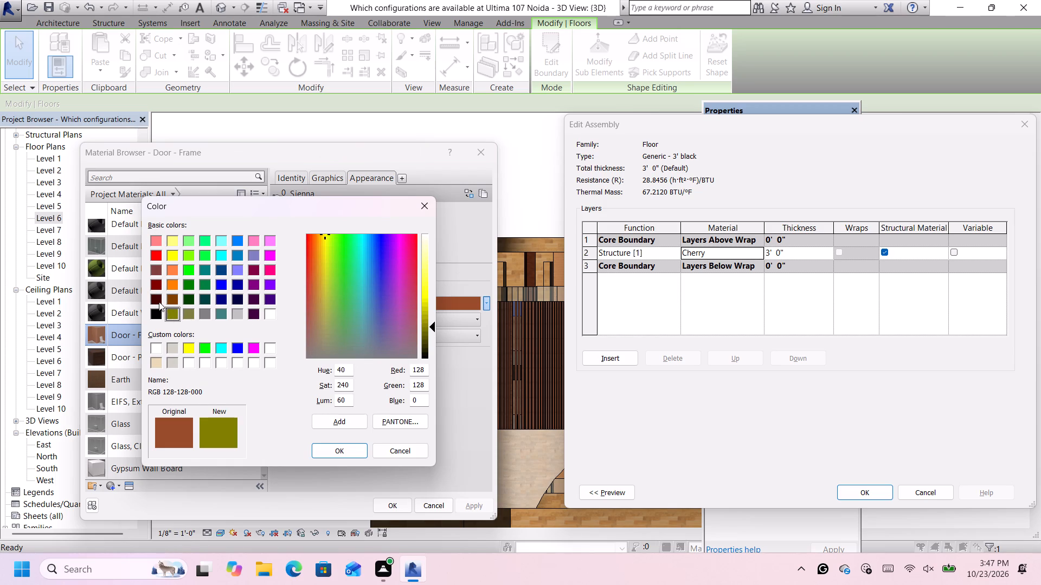
click(159, 302)
click(165, 311)
click(168, 313)
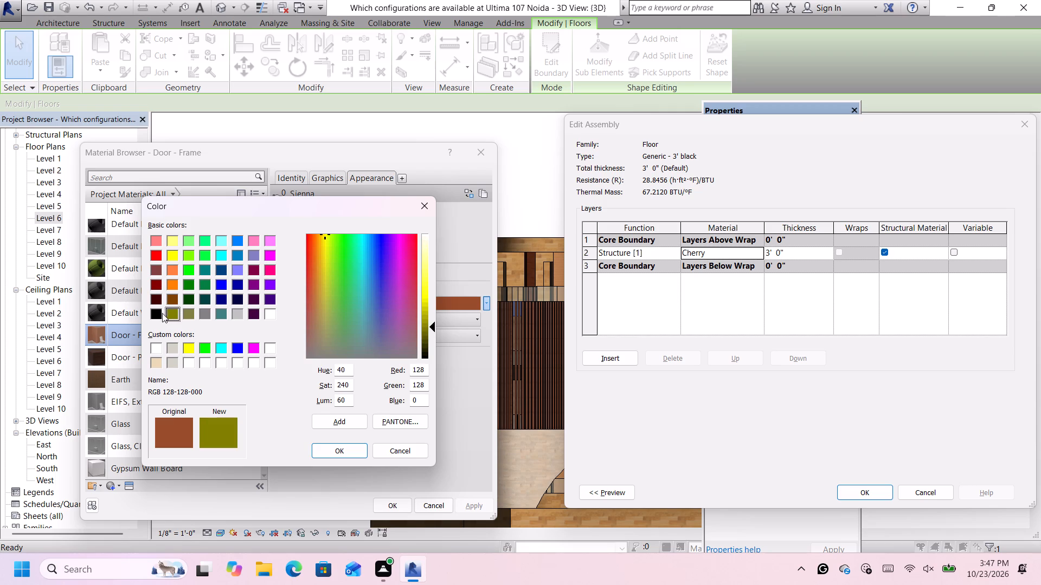
click(153, 311)
click(168, 310)
click(239, 313)
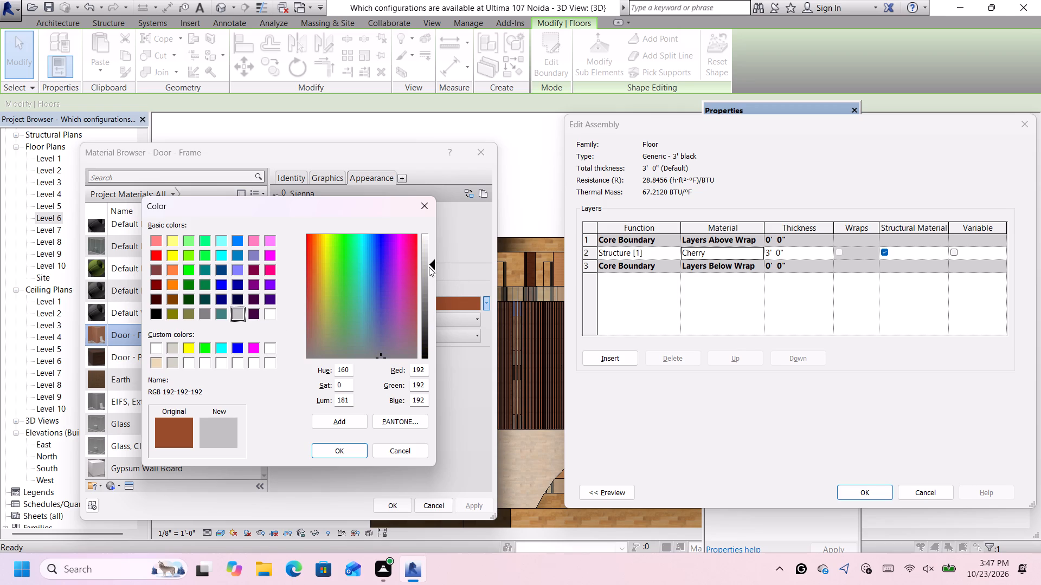
drag(428, 267, 430, 317)
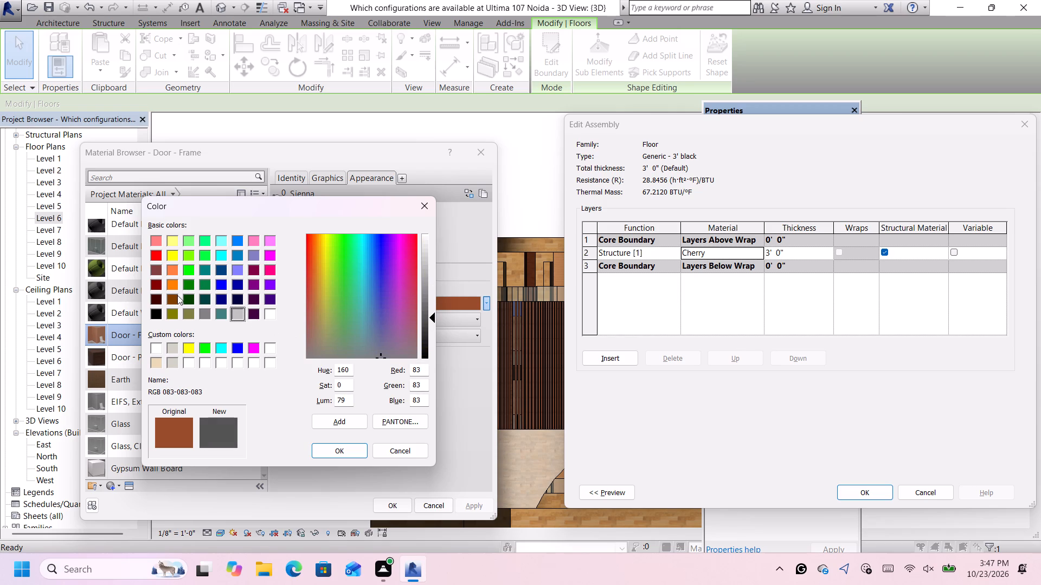
click(188, 295)
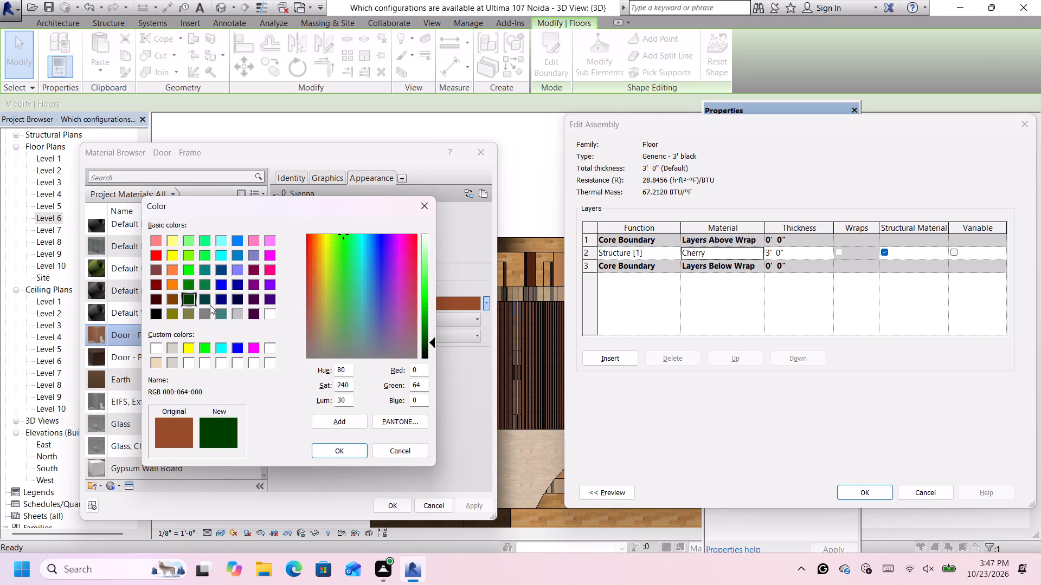
click(171, 299)
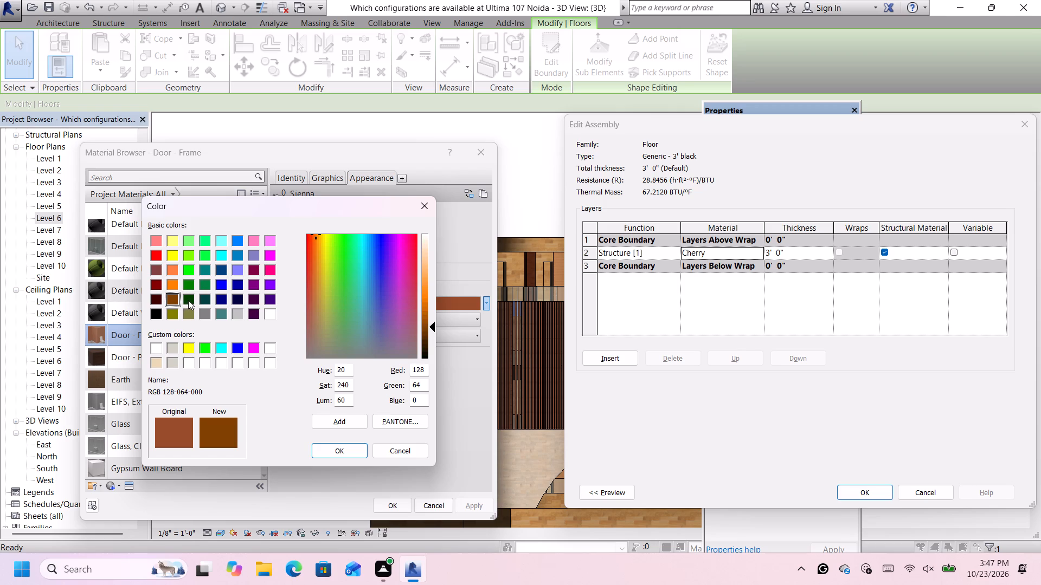
click(188, 300)
drag(432, 340, 432, 347)
click(350, 451)
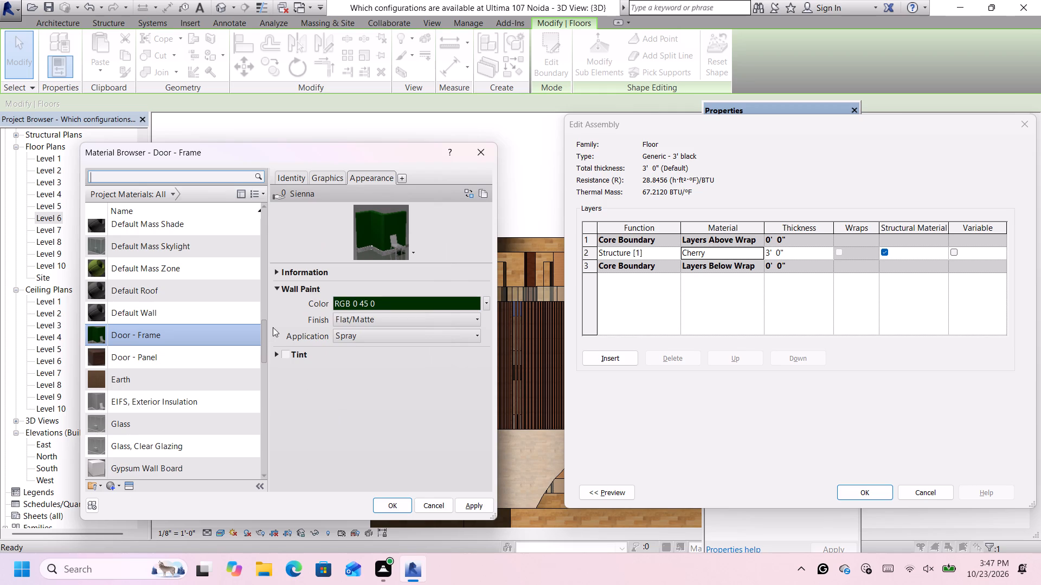
Change the Door - Frame material's wall paint color to a muted olive, RGB 73 73 37.
click(486, 301)
click(435, 314)
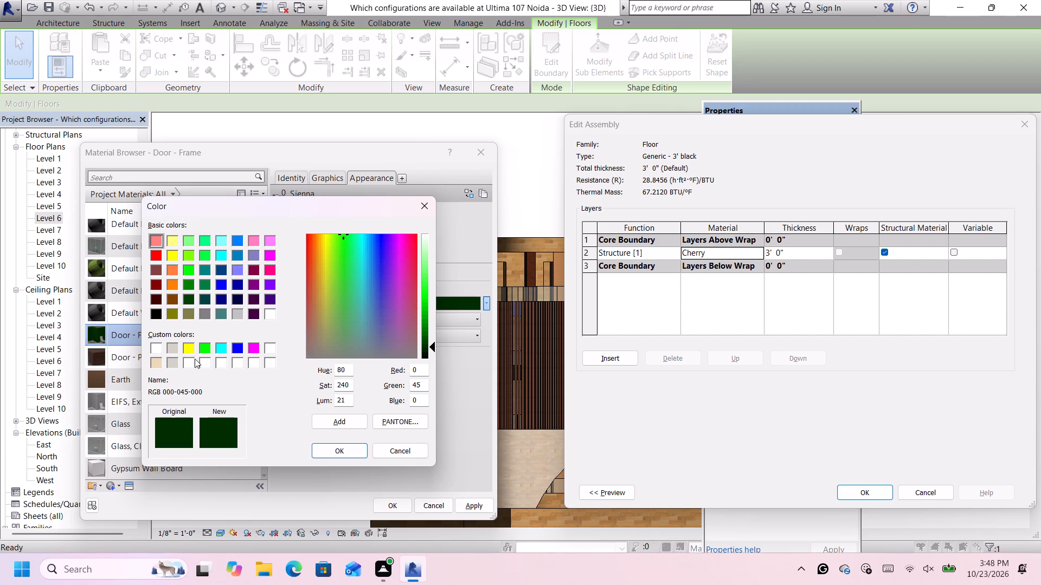
click(185, 309)
click(169, 309)
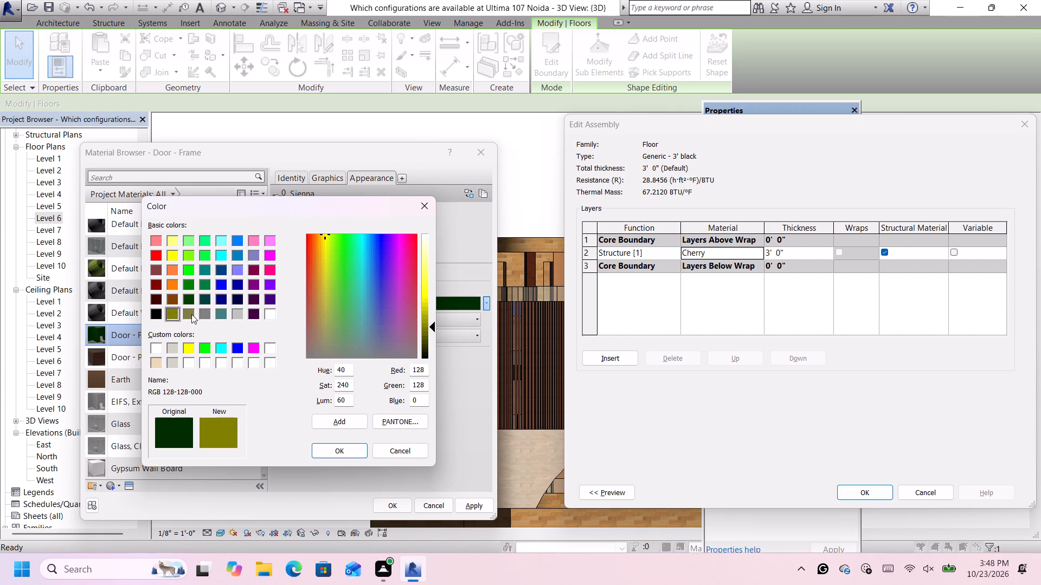
click(192, 314)
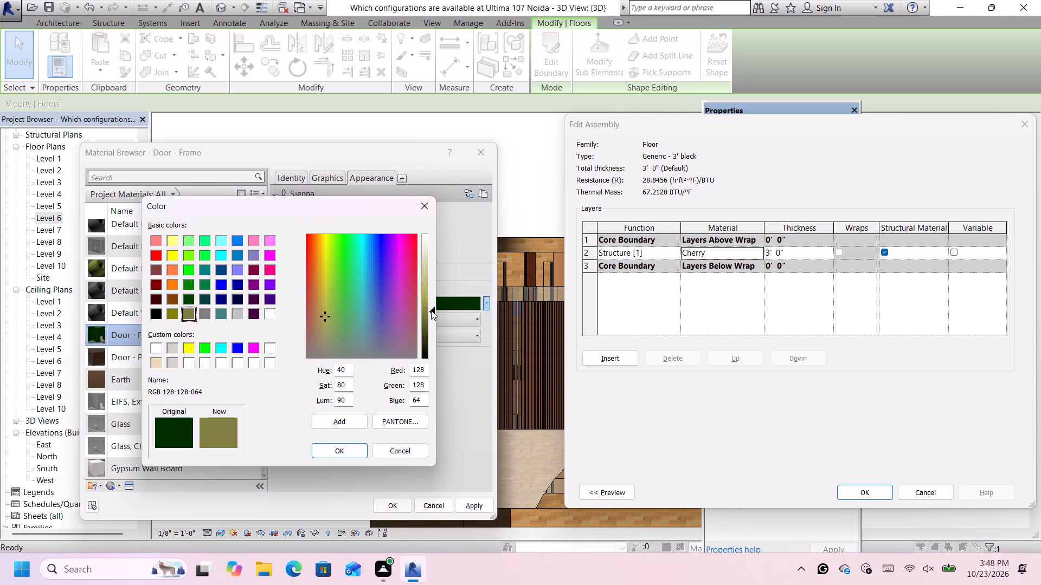
drag(428, 311, 428, 327)
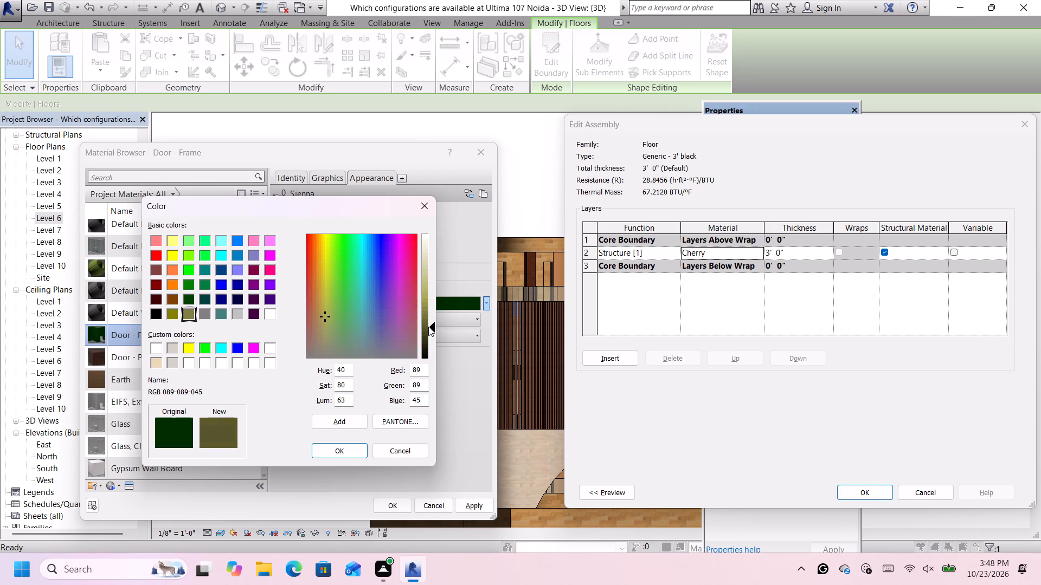
drag(428, 327, 428, 328)
drag(428, 328, 428, 331)
click(331, 453)
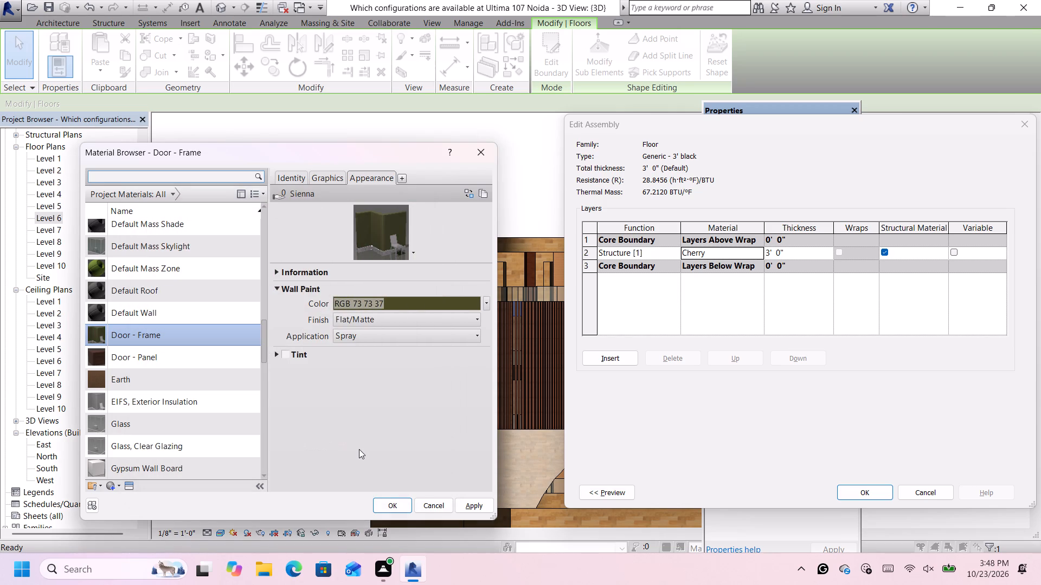
Apply Door - Frame as the structure layer material of the Generic - 3' black floor type and finish its type edits.
click(385, 507)
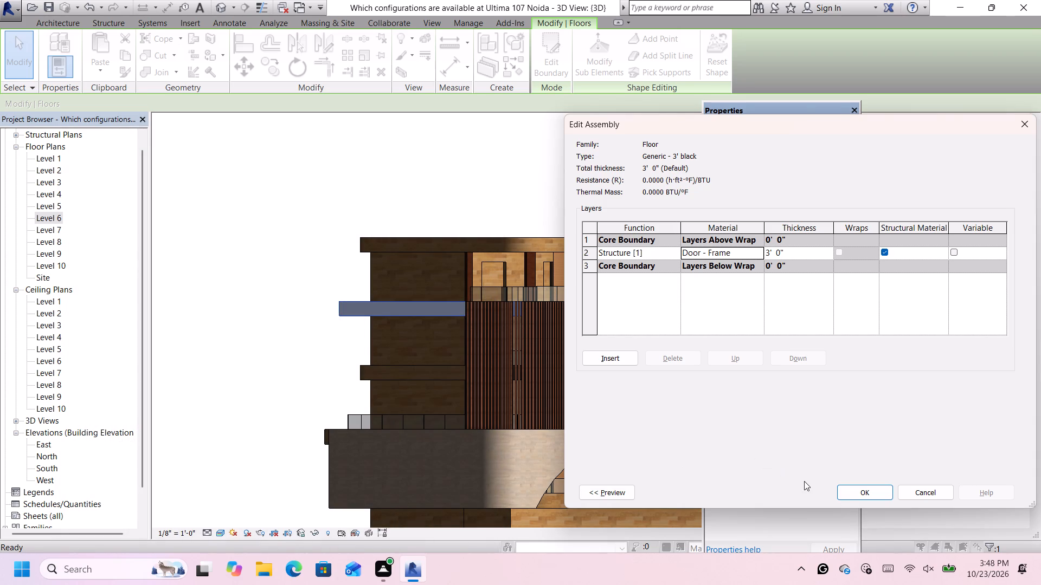
click(850, 490)
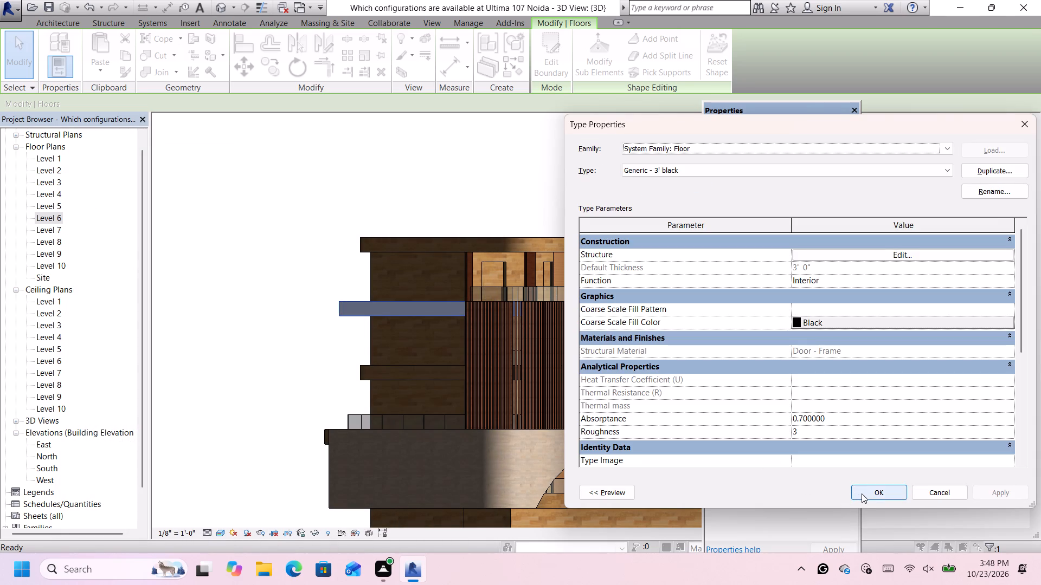
click(862, 493)
click(298, 362)
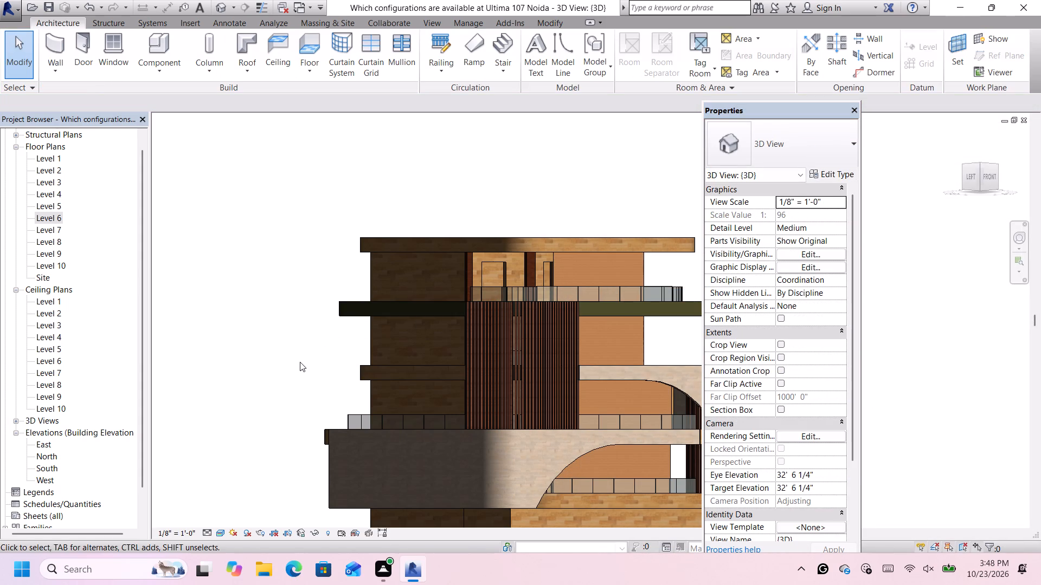
Darken the Level 6 slab's Door - Frame wall paint color to RGB 47 47 23 and apply it to the floor type.
scroll(378, 349, down, 5)
scroll(544, 327, up, 8)
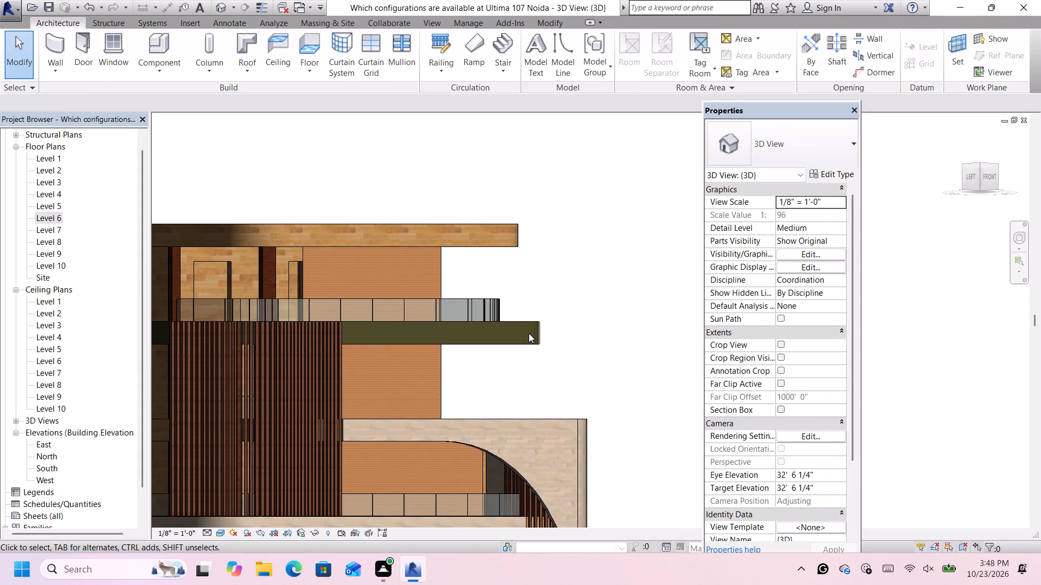
scroll(529, 330, up, 1)
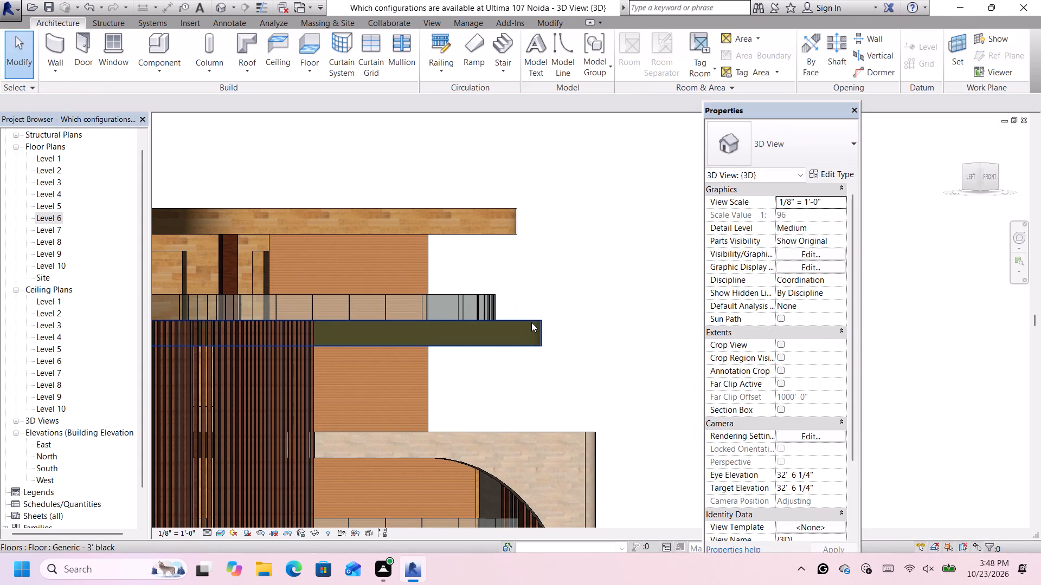
click(531, 322)
click(837, 175)
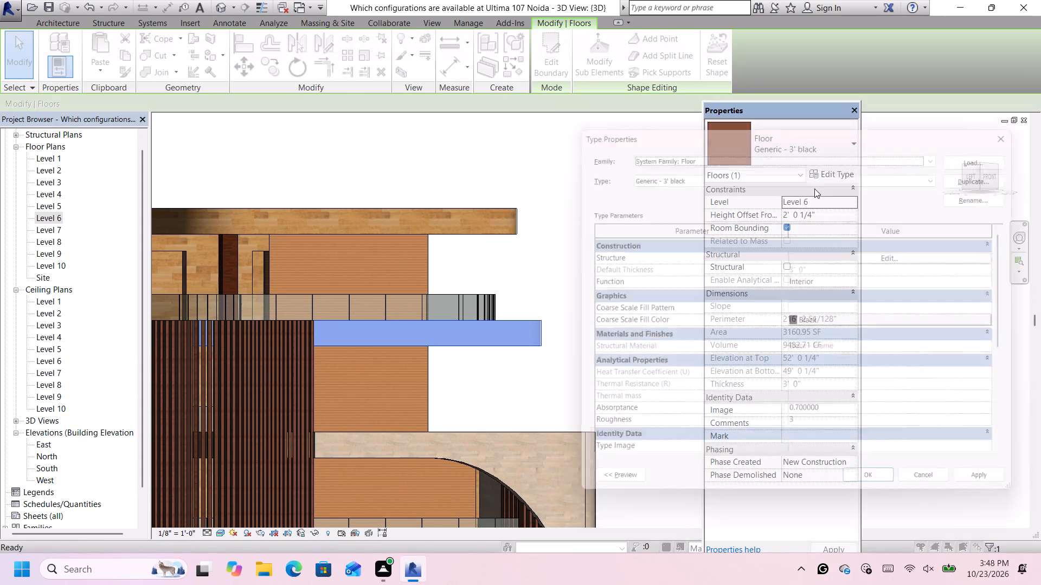
click(833, 252)
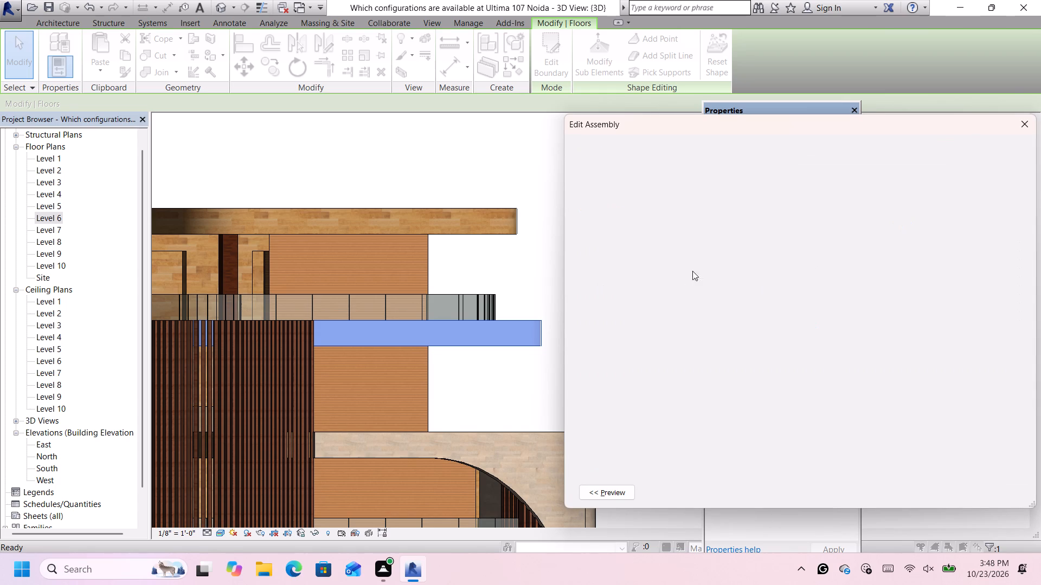
click(761, 255)
click(760, 251)
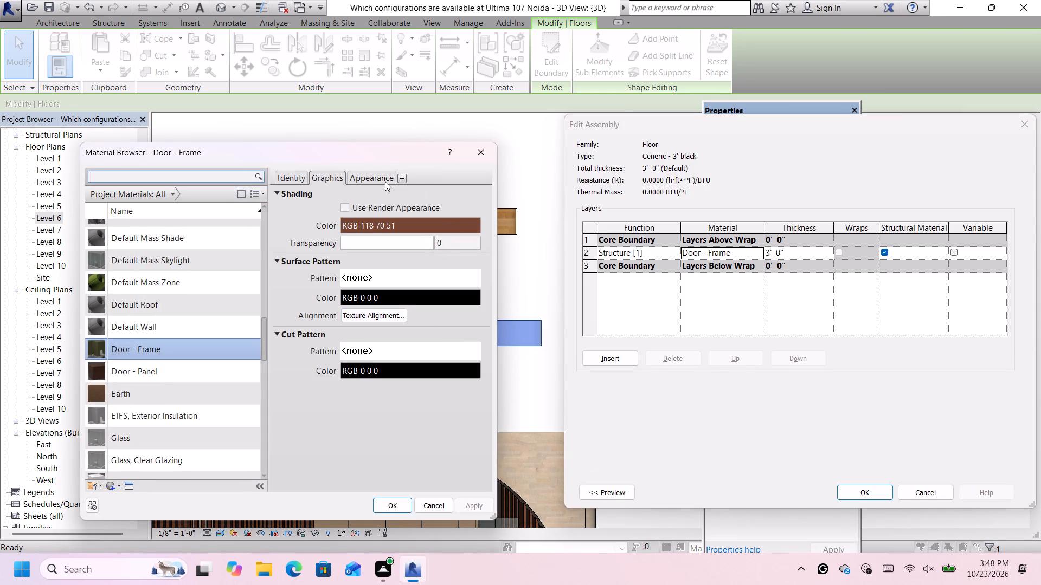
click(374, 176)
click(486, 304)
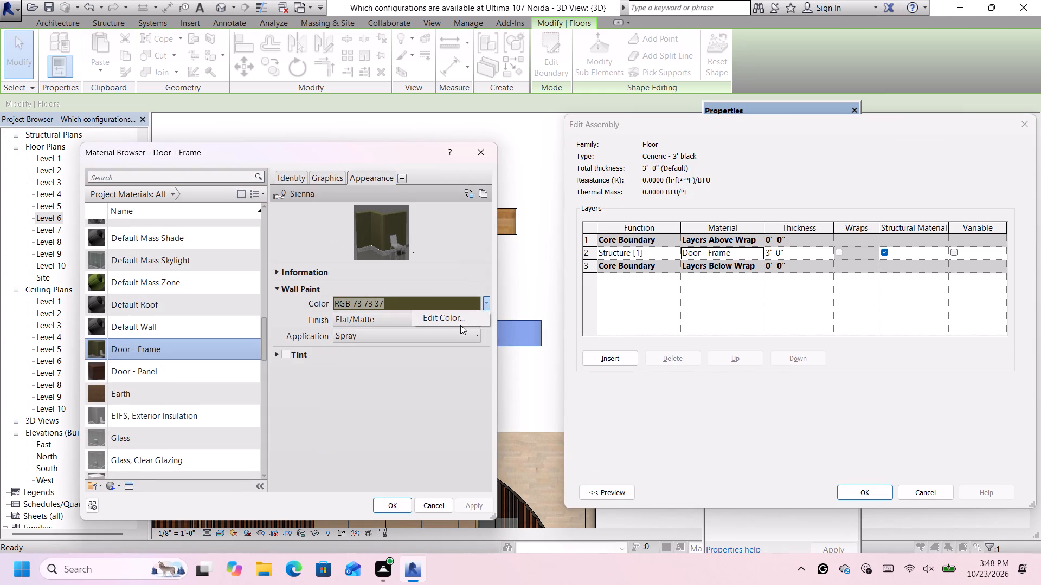
click(459, 318)
drag(434, 333, 432, 340)
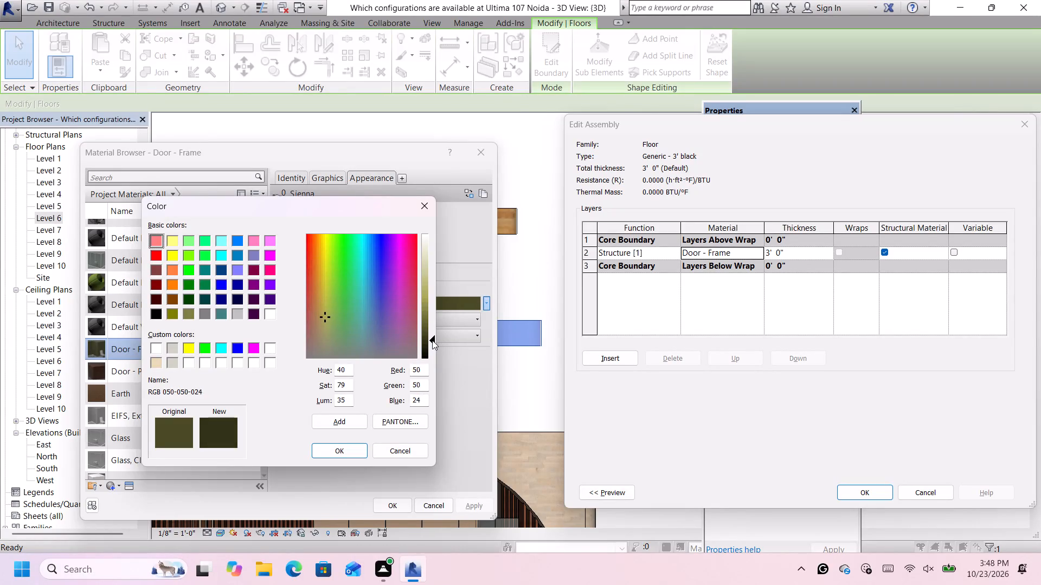
drag(432, 340, 432, 341)
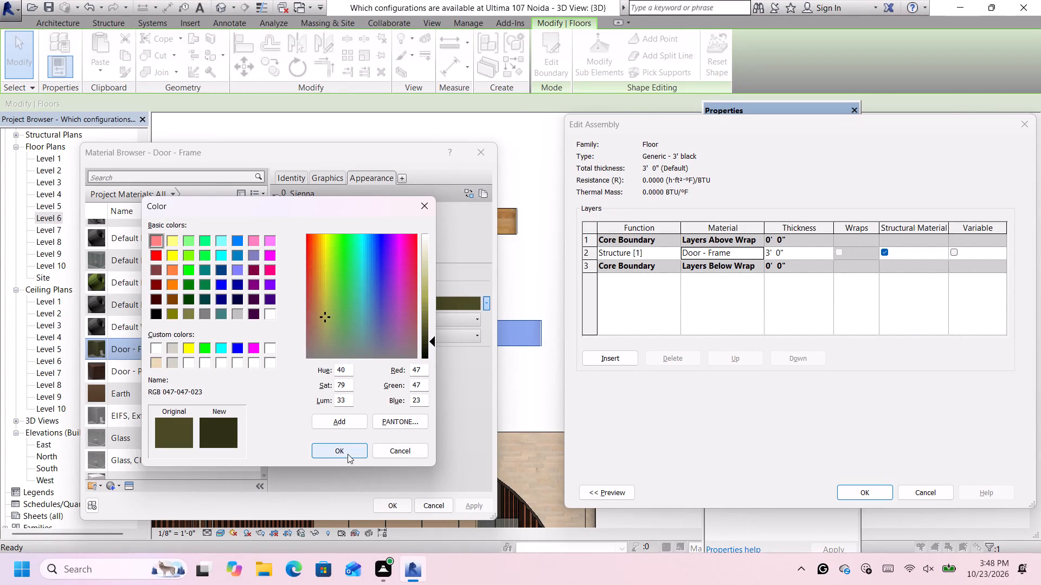
click(348, 454)
click(382, 503)
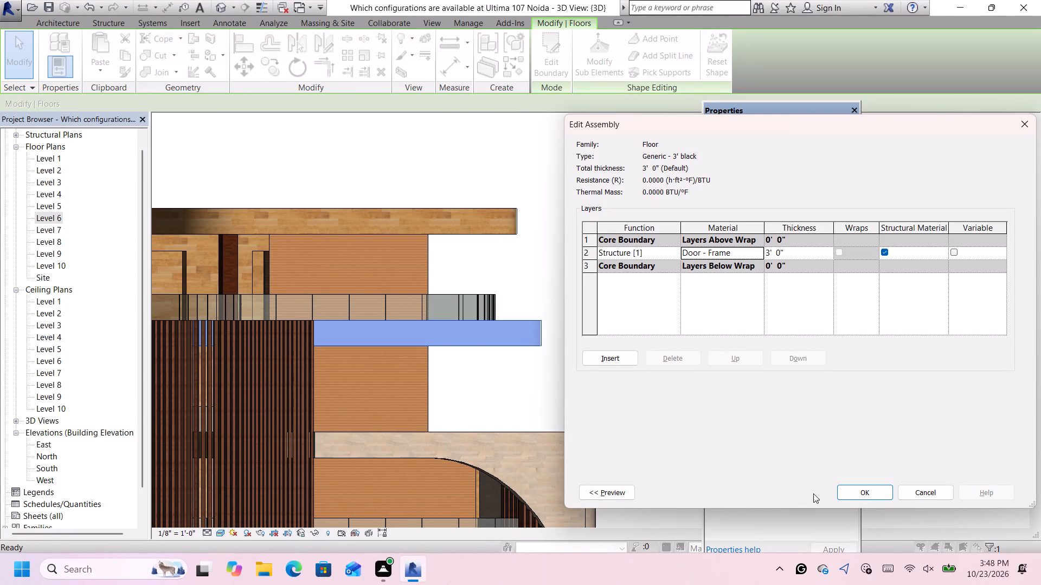
click(848, 489)
click(865, 493)
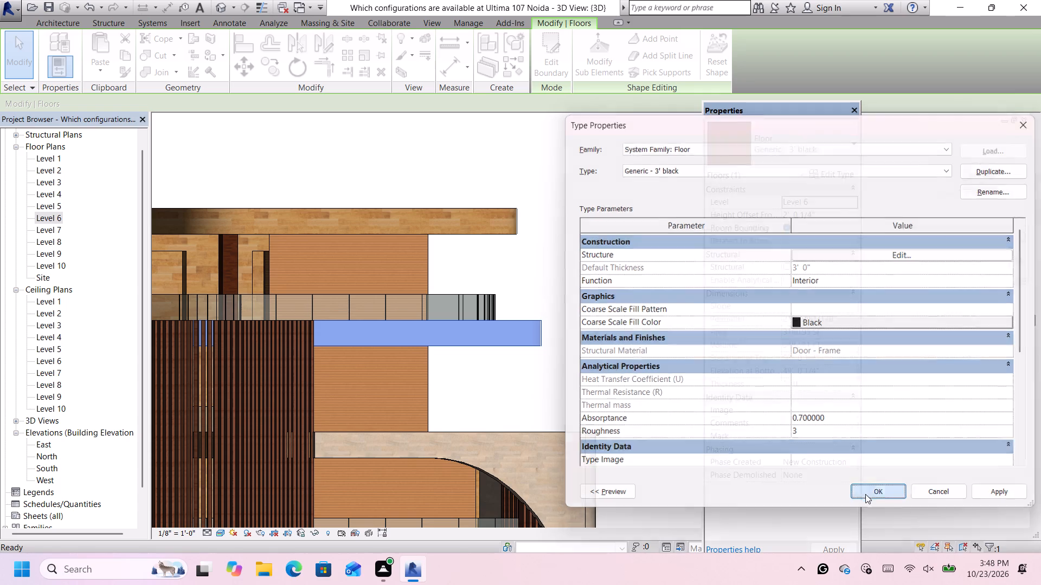
click(606, 398)
Examine the building's front facade, comparing the dark Level 6 slab with the wooden top slab and the walls.
scroll(606, 398, down, 6)
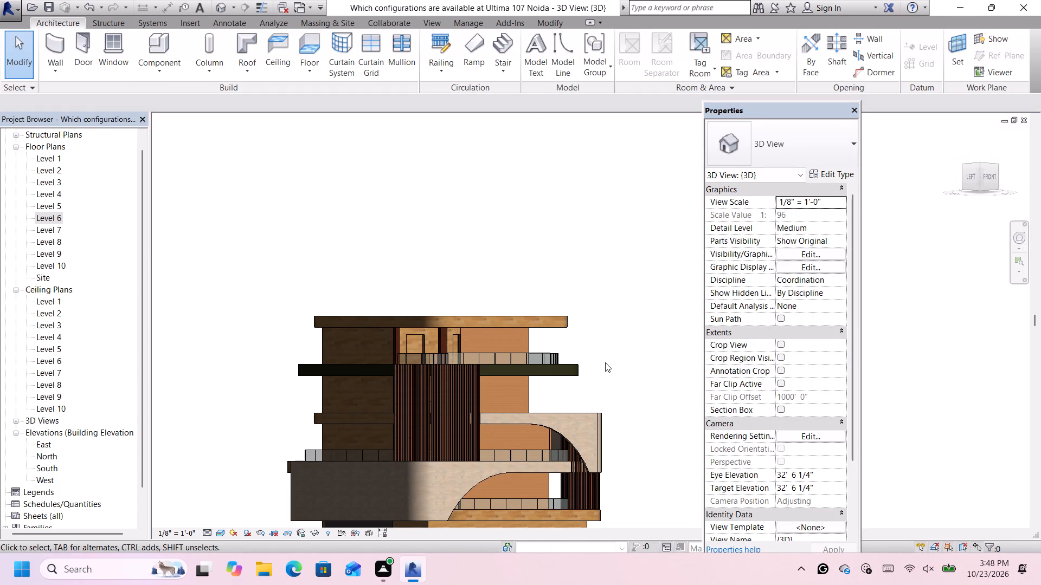
click(608, 360)
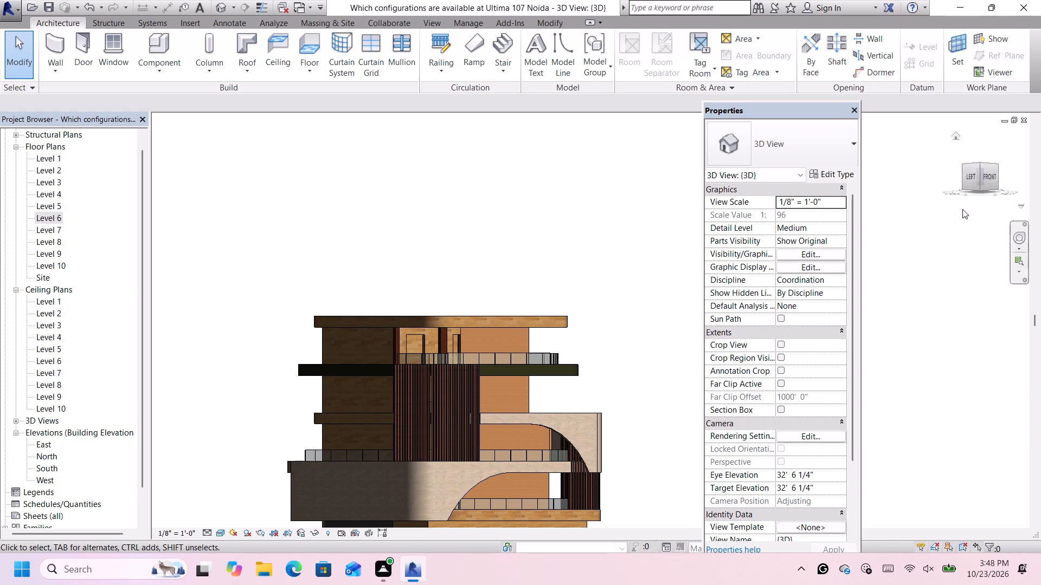
click(991, 175)
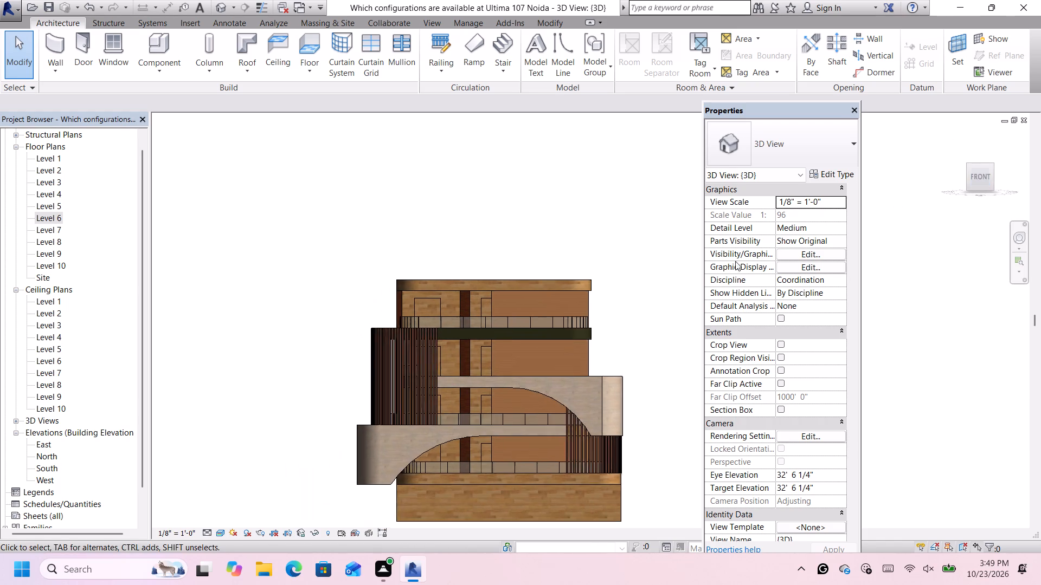
scroll(671, 278, down, 3)
scroll(696, 224, up, 1)
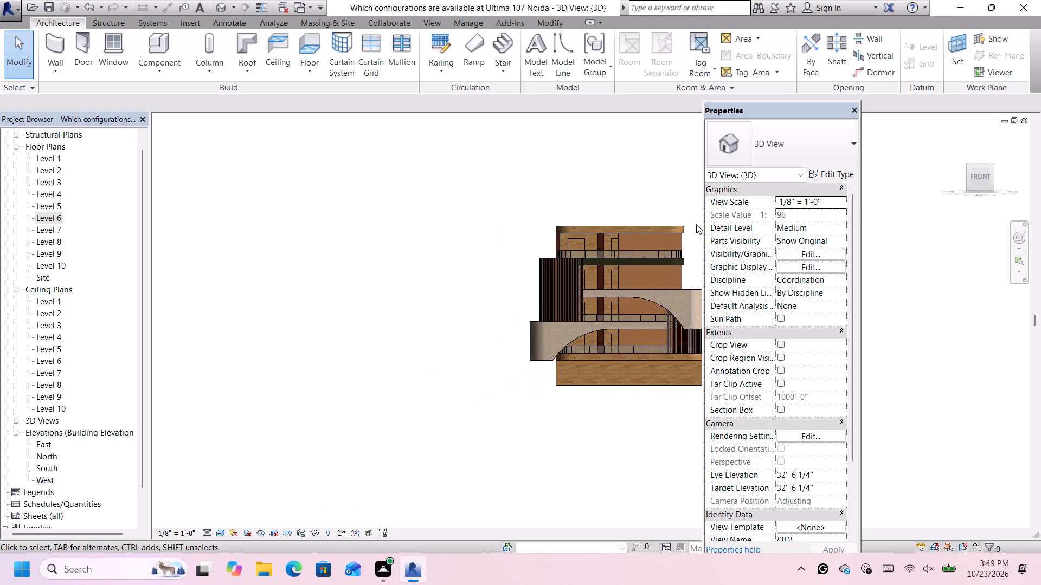
scroll(696, 224, up, 9)
scroll(671, 264, up, 2)
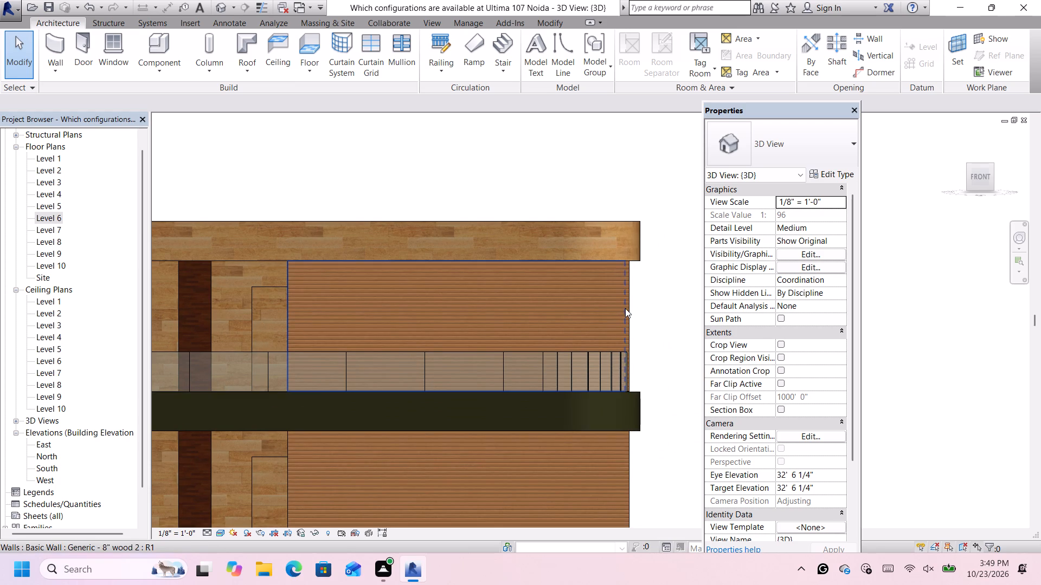
scroll(626, 308, down, 1)
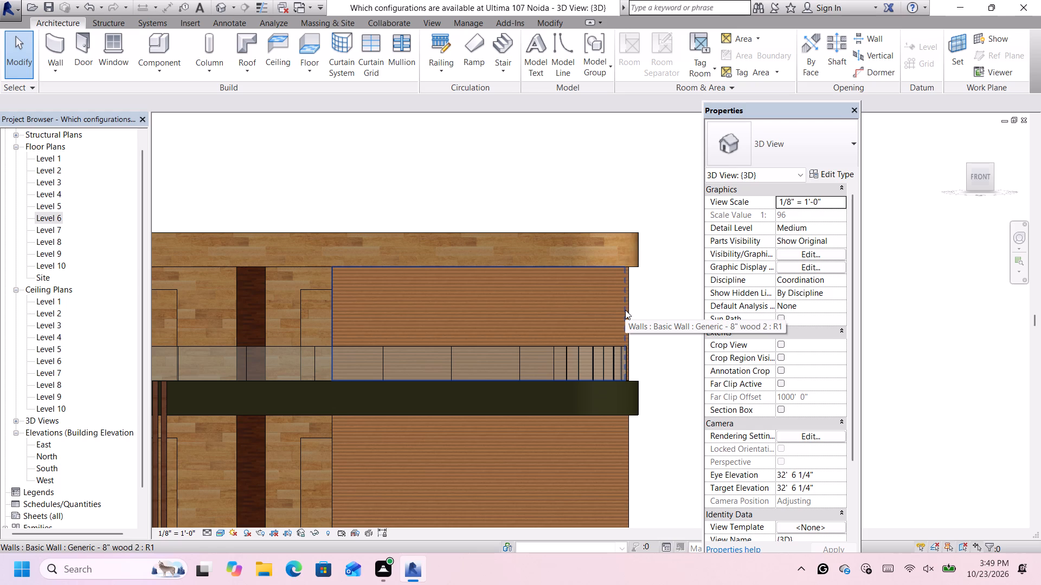
click(658, 285)
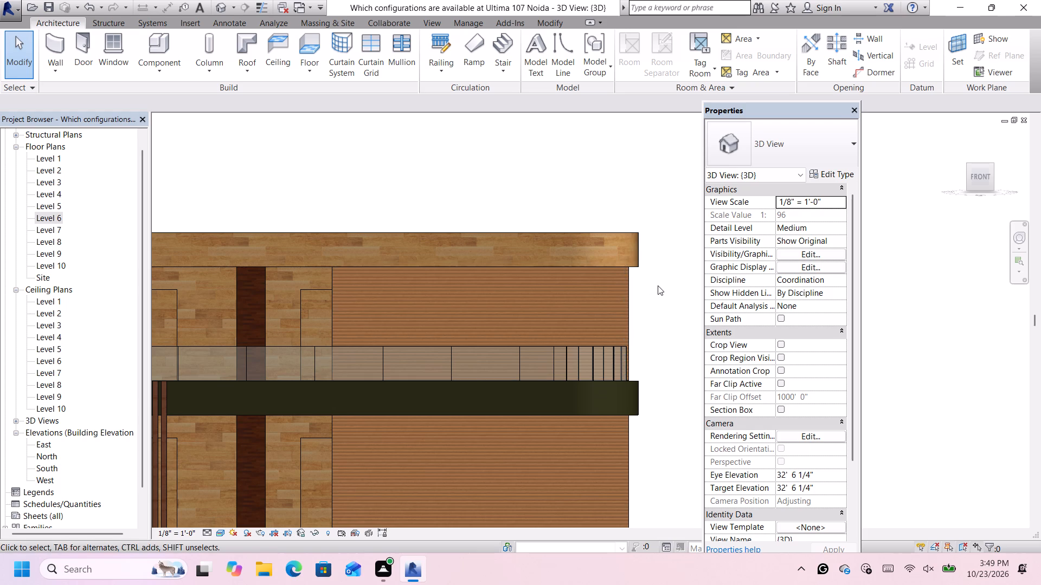
Open the boundary of the top floor slab on Level 7 for editing and move its west edge outward.
scroll(657, 292, down, 4)
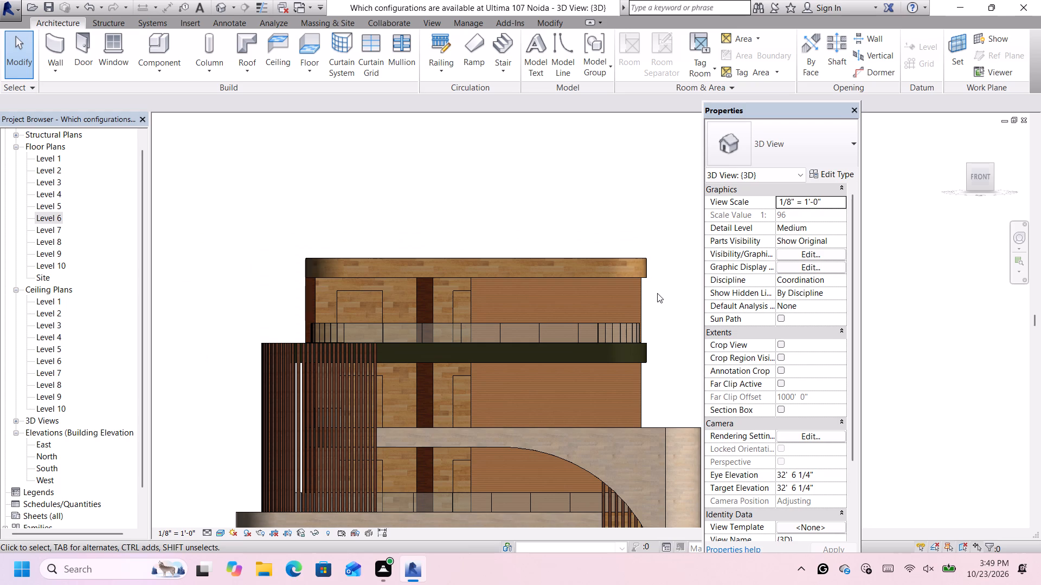
double_click(582, 260)
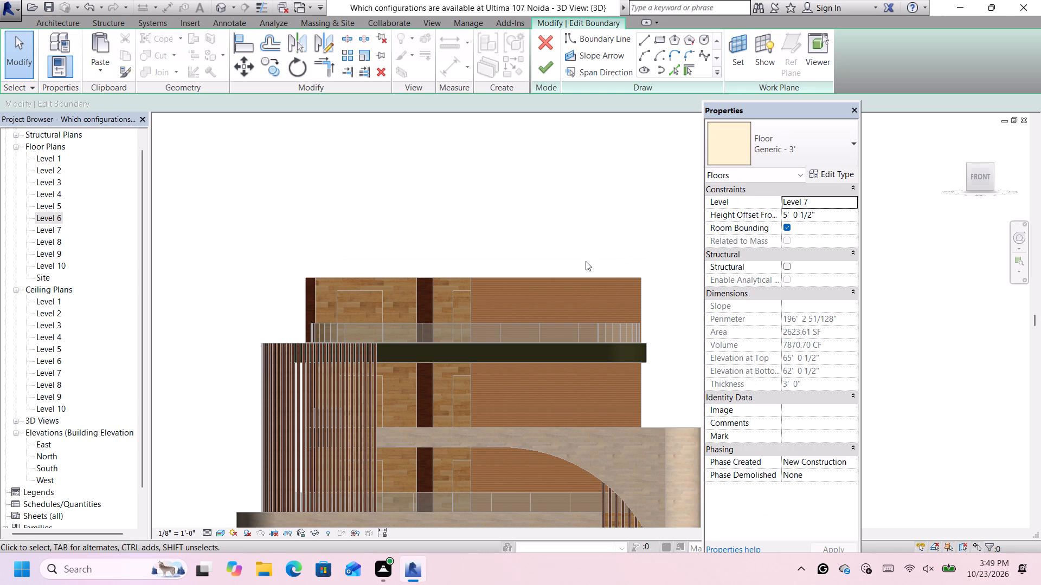
scroll(597, 262, down, 4)
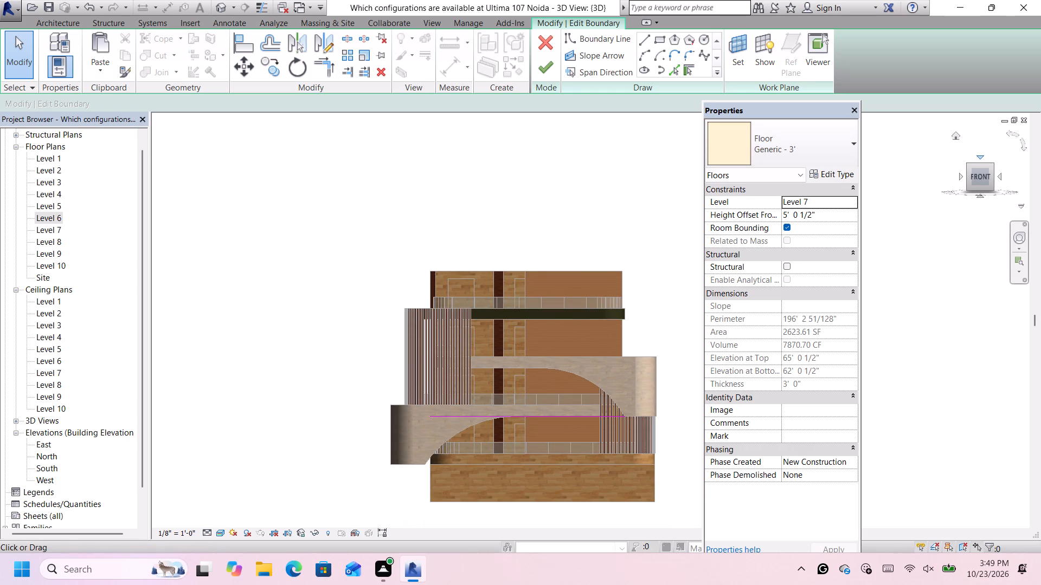
click(981, 164)
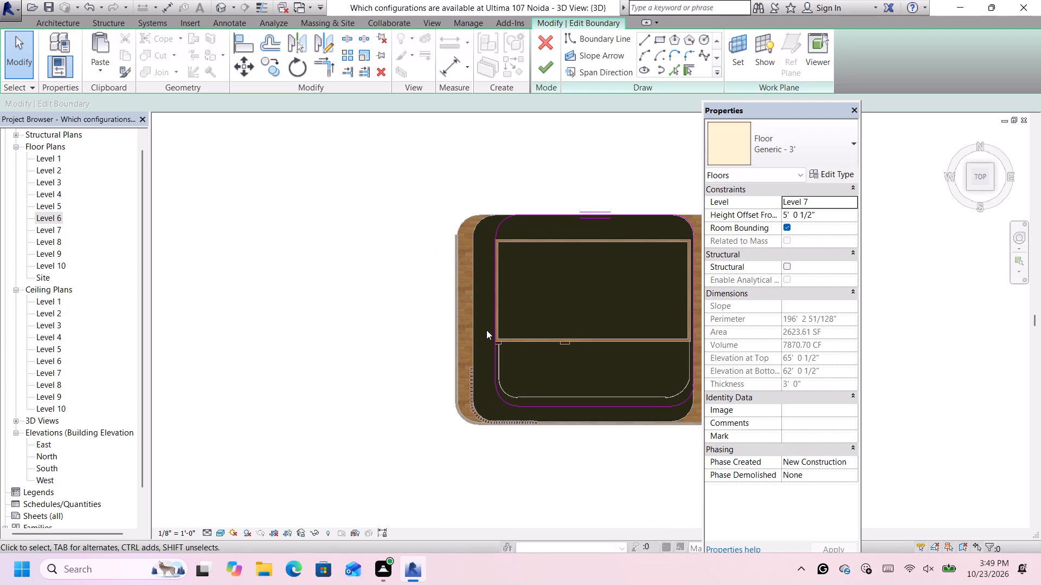
click(496, 320)
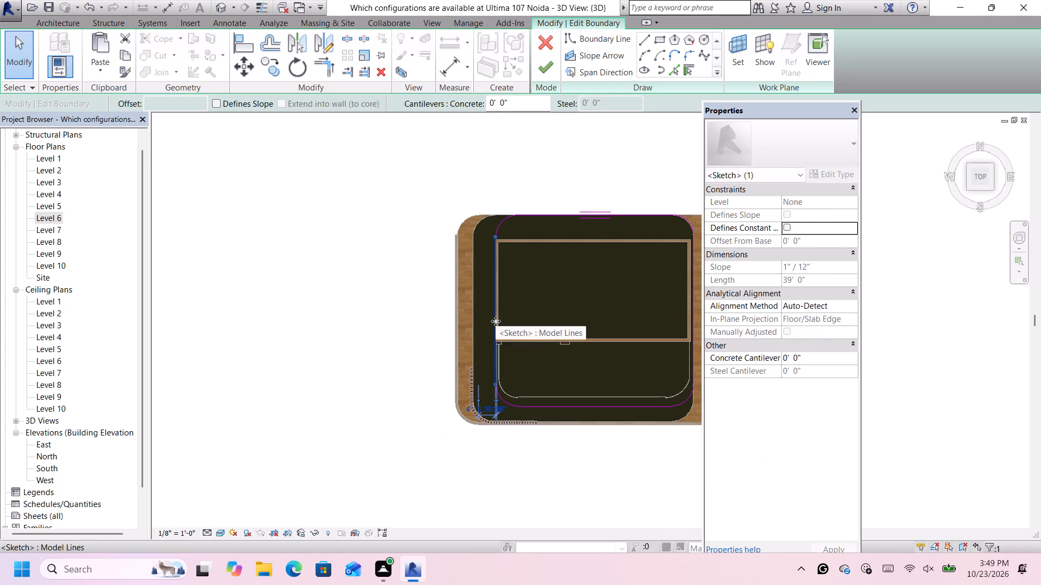
key(Left)
key(Left)
key(Left)
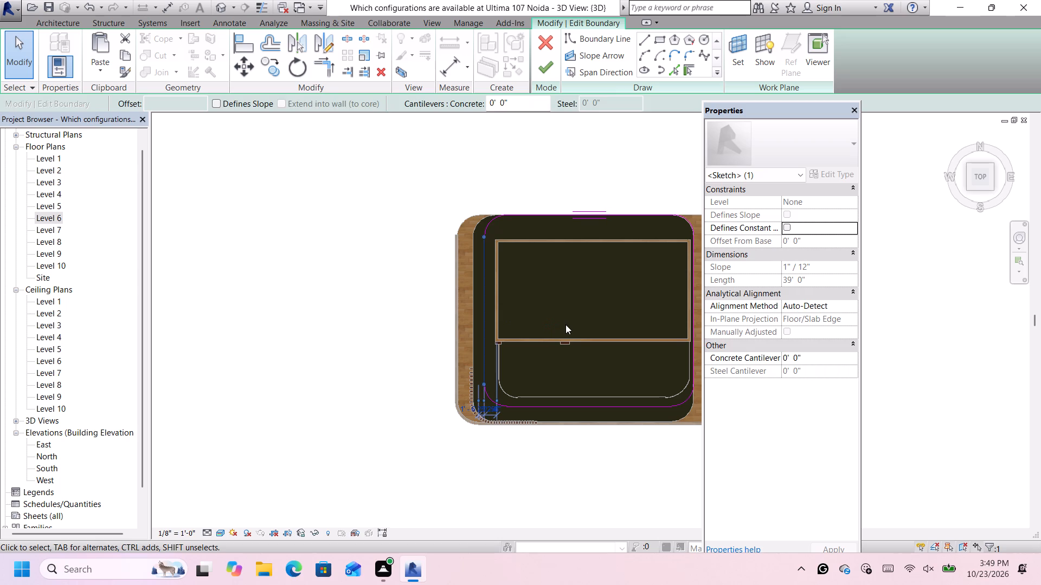
Move the top floor slab's east boundary edge outward beyond the wall and finish the boundary sketch.
scroll(566, 324, down, 3)
scroll(626, 315, up, 2)
click(655, 310)
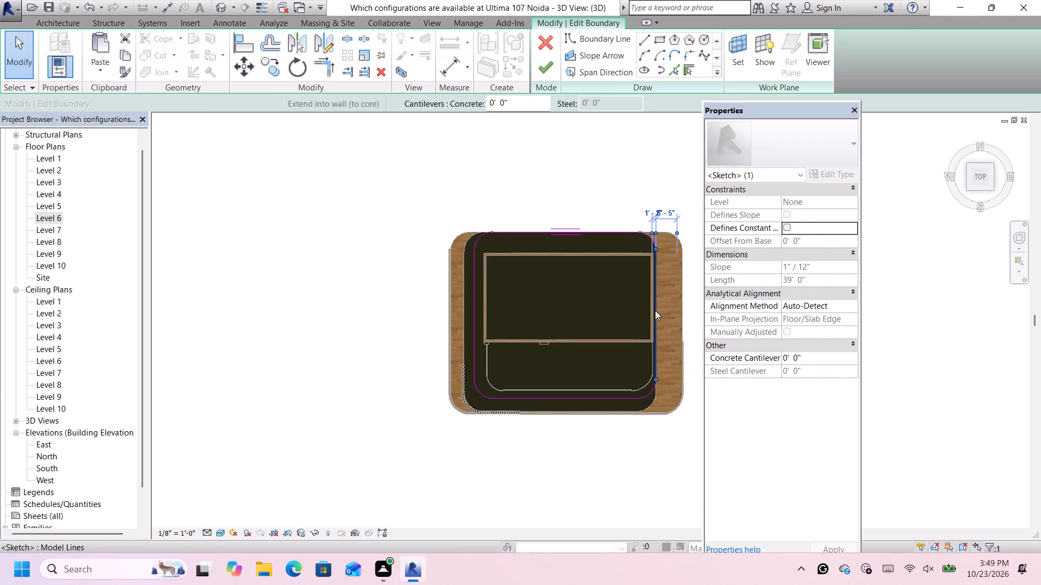
key(Right)
key(Right)
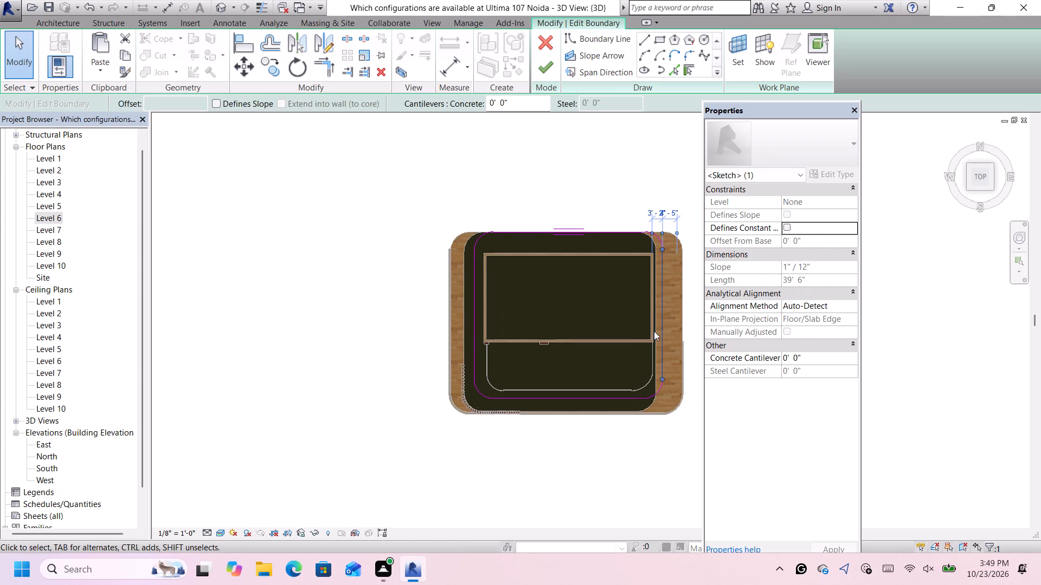
key(Right)
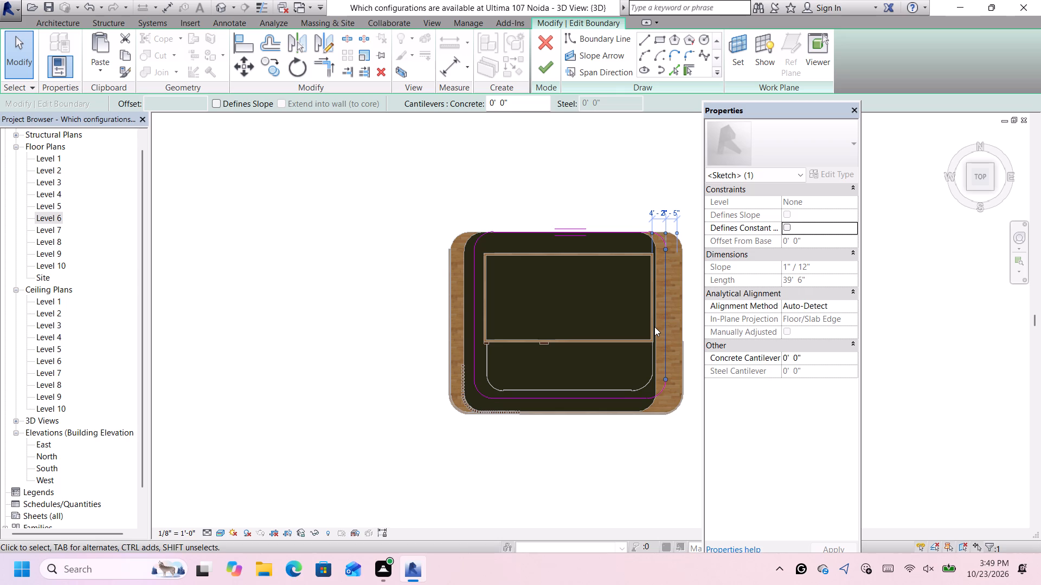
click(541, 71)
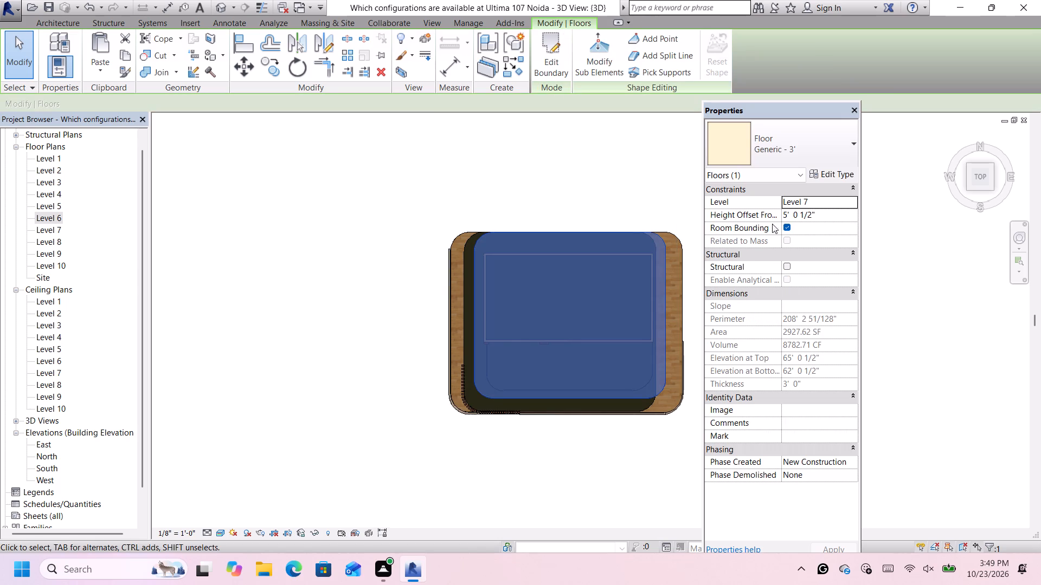
Examine the front facade, checking the extended Level 7 slab's overhang and thickness against the walls and the dark slab below.
click(967, 188)
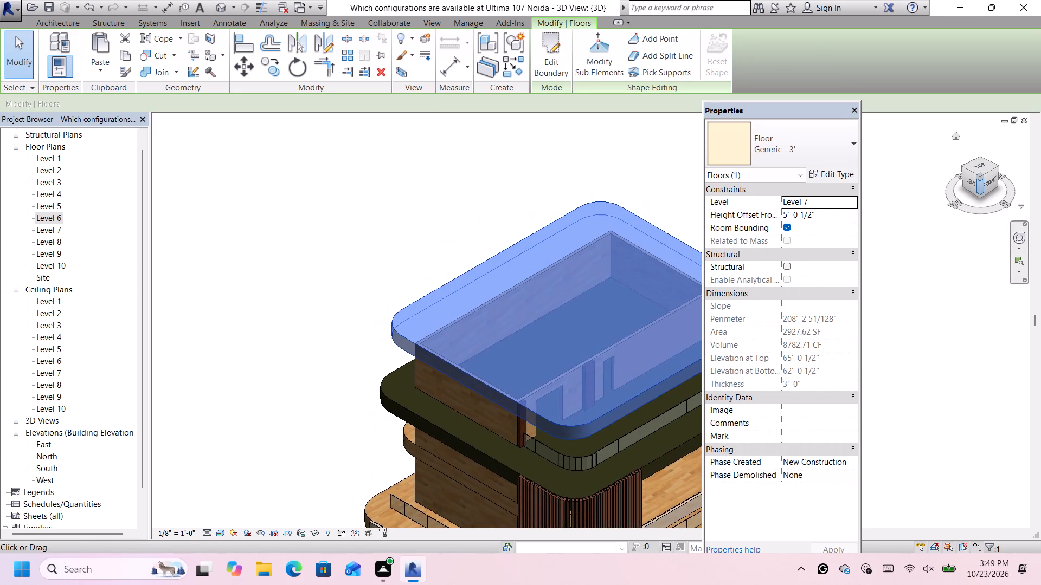
click(990, 180)
scroll(575, 259, down, 6)
scroll(641, 262, up, 1)
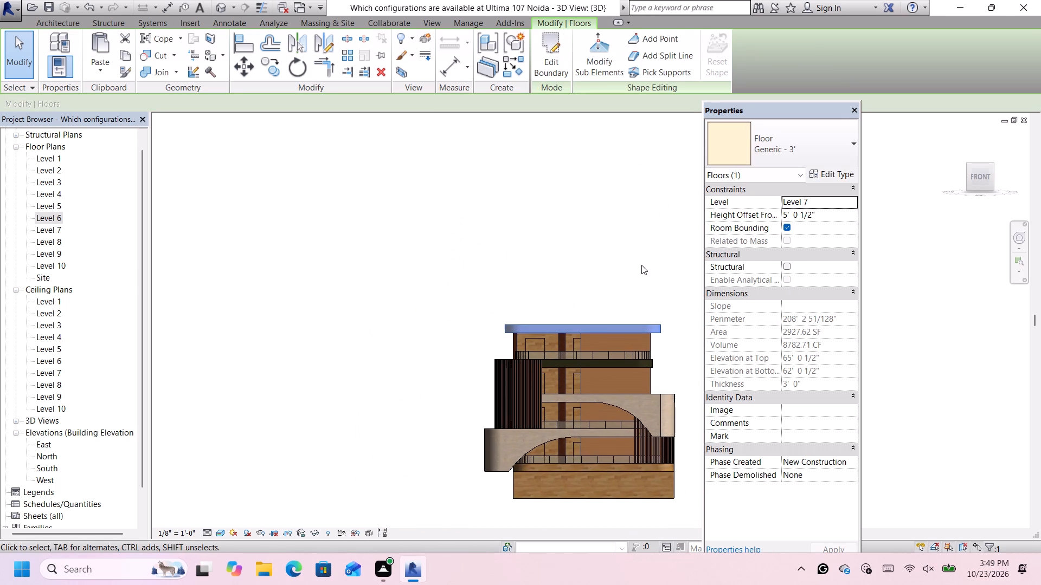
scroll(641, 265, up, 1)
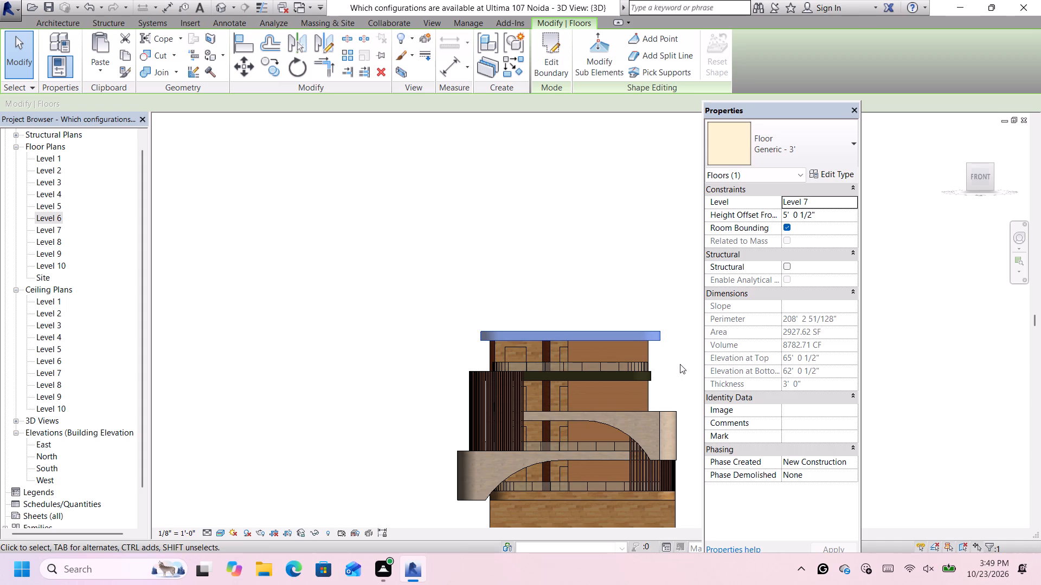
scroll(680, 364, down, 3)
scroll(680, 364, up, 6)
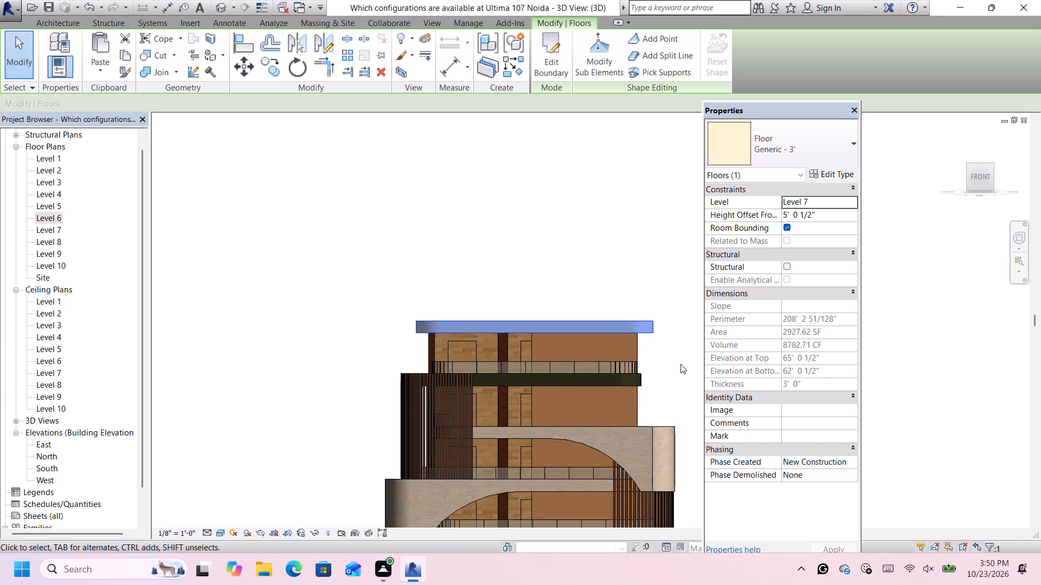
scroll(680, 364, up, 1)
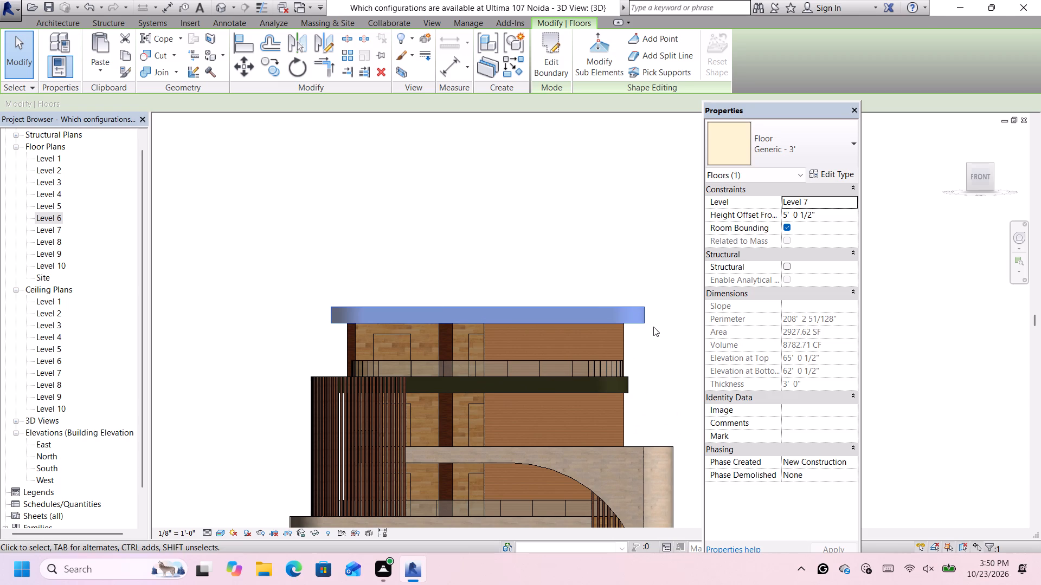
Duplicate the top slab's floor type under the name Generic - 3' white.
click(822, 177)
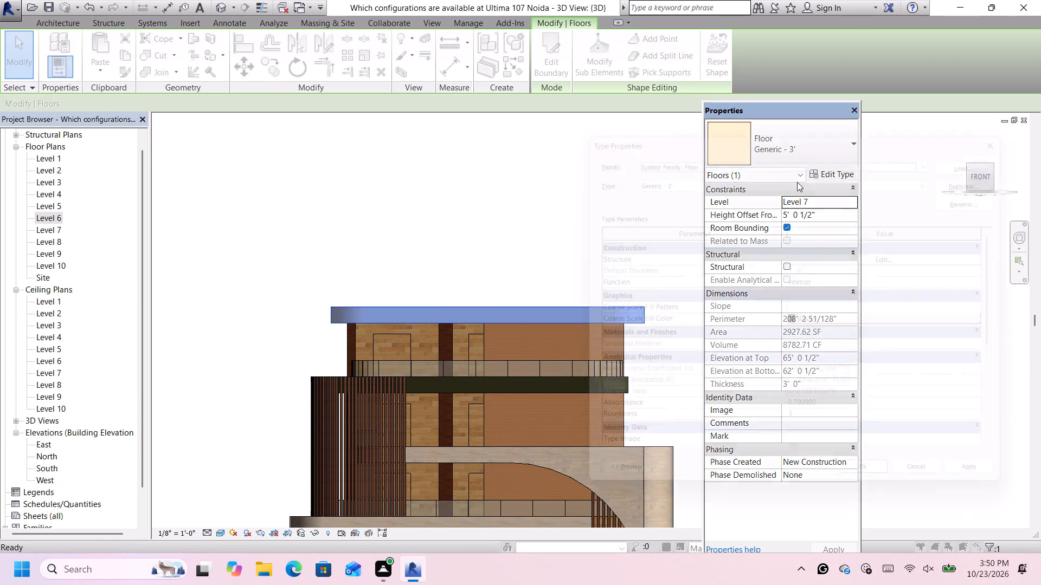
click(984, 166)
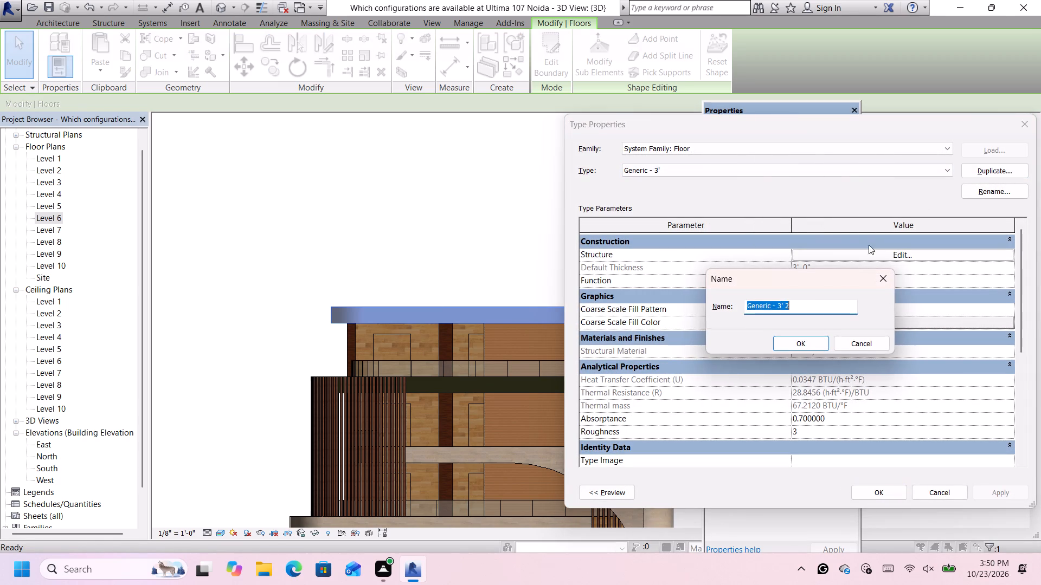
click(825, 303)
key(BackSpace)
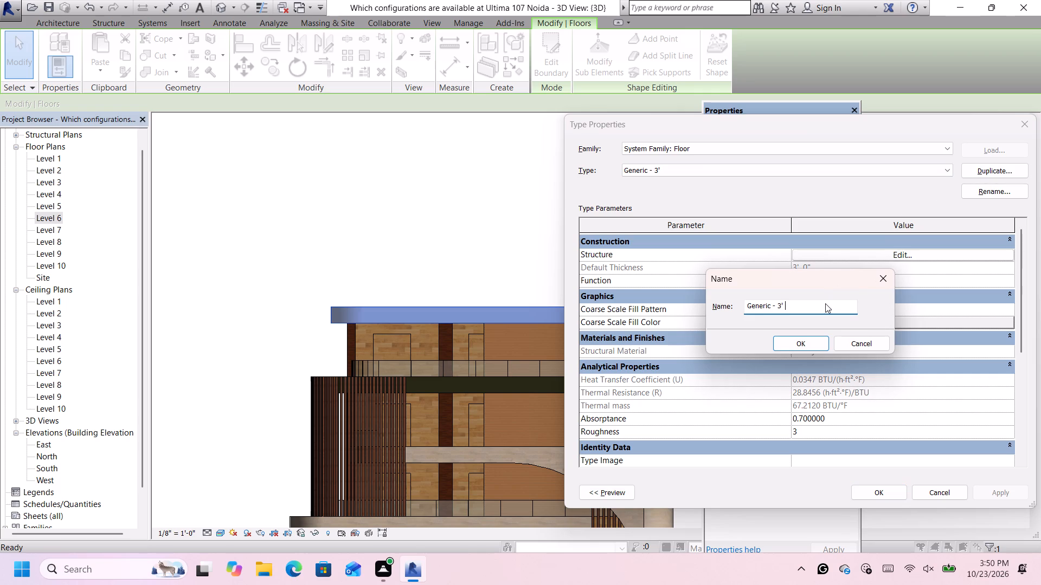
key(w)
key(h)
key(i)
text(te)
click(810, 340)
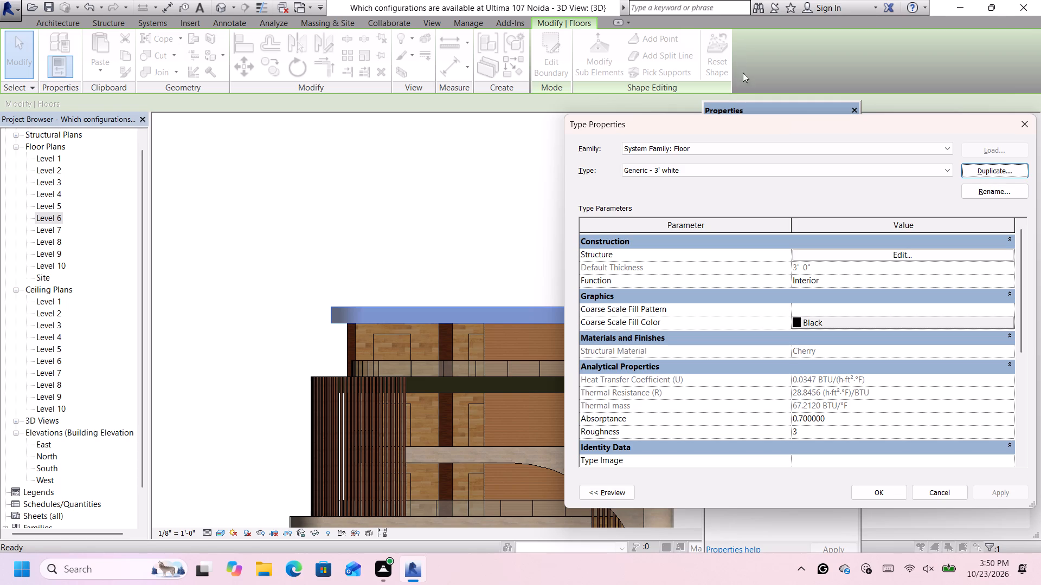
Set the structure layer thickness of the Generic - 3' white floor type to 2'.
click(855, 257)
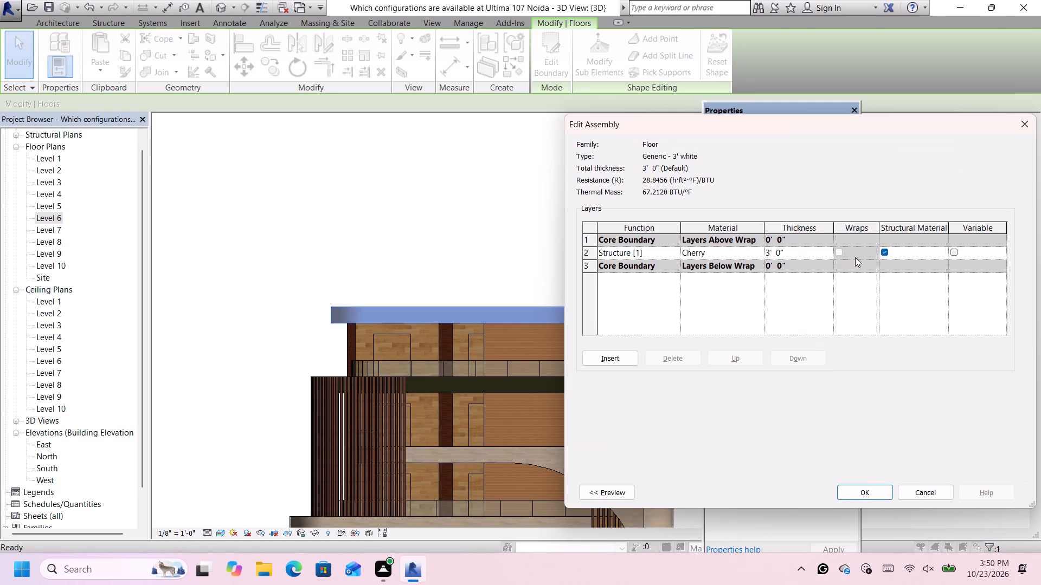
click(815, 252)
key(BackSpace)
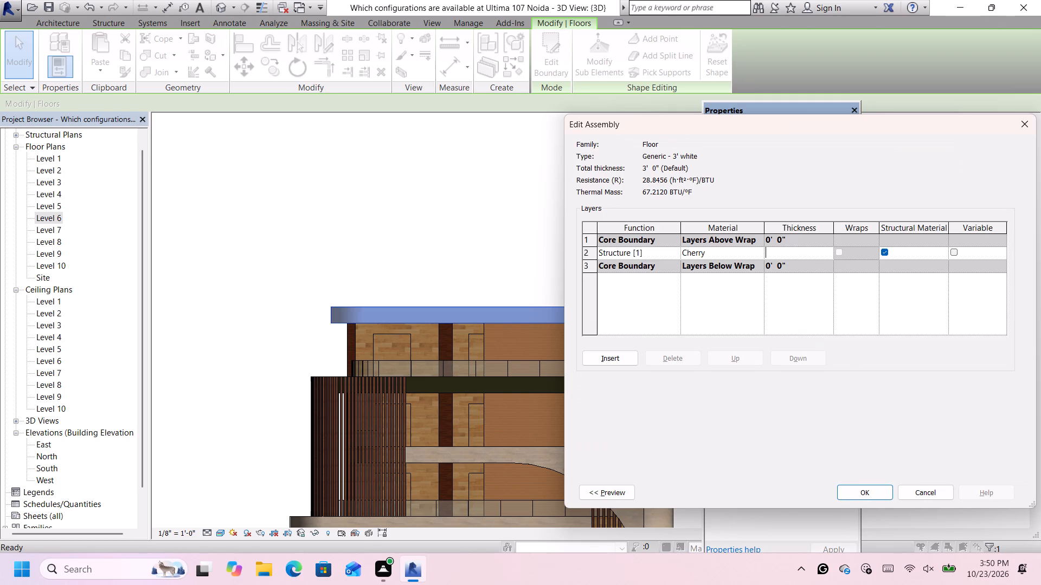
text(2')
key(Return)
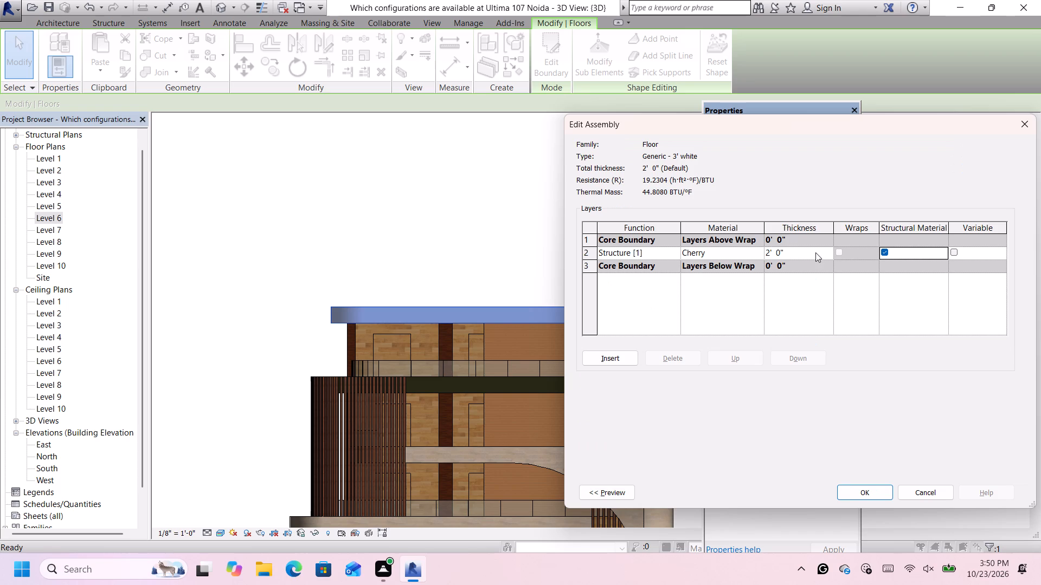
Browse the project materials for the slab's structure layer, comparing the appearances of Plywood, Sheathing, Sash and Tile, Mosaic, Gray.
click(761, 250)
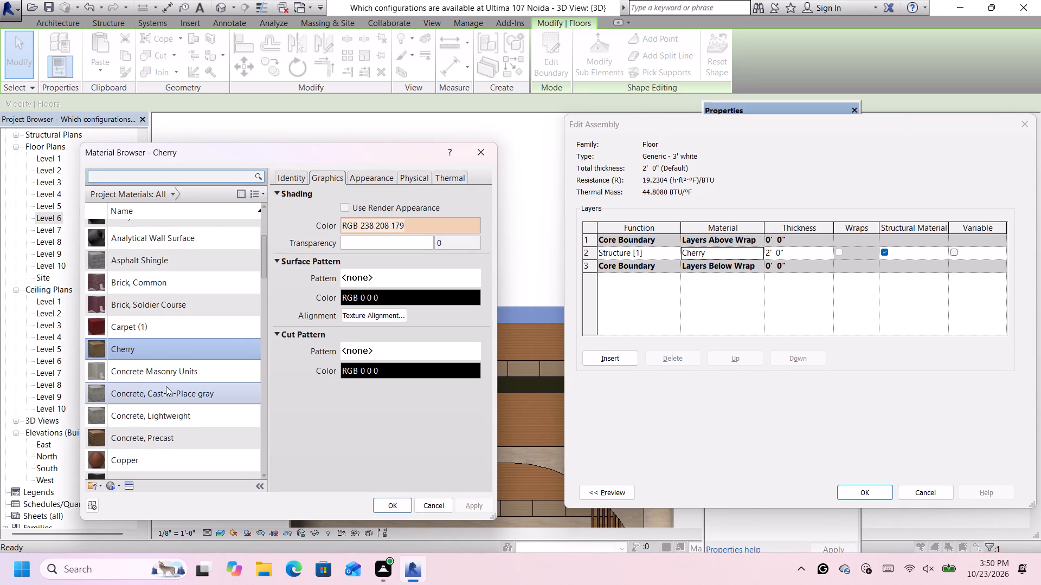
scroll(157, 400, down, 2)
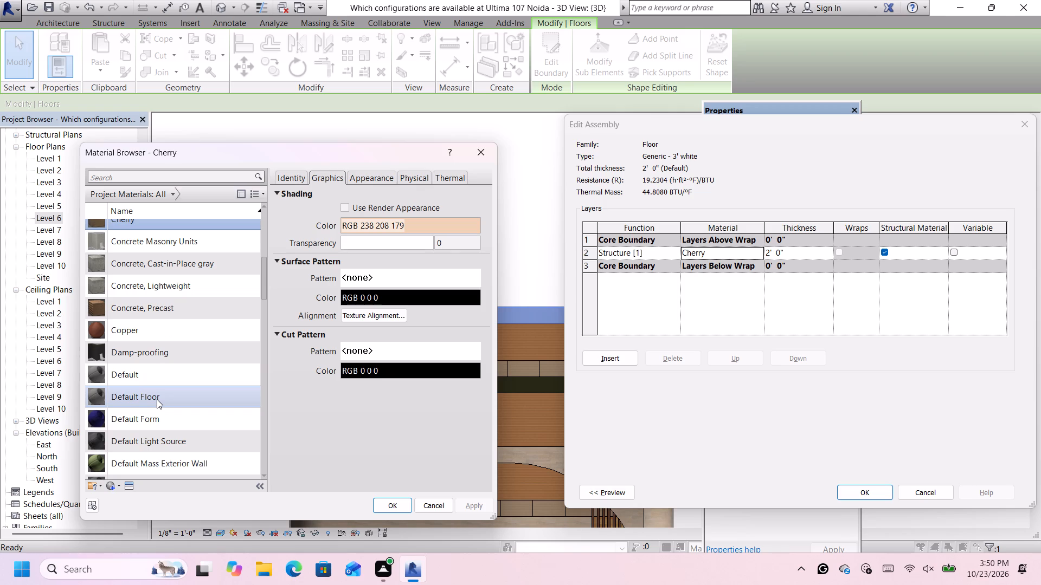
scroll(157, 399, down, 3)
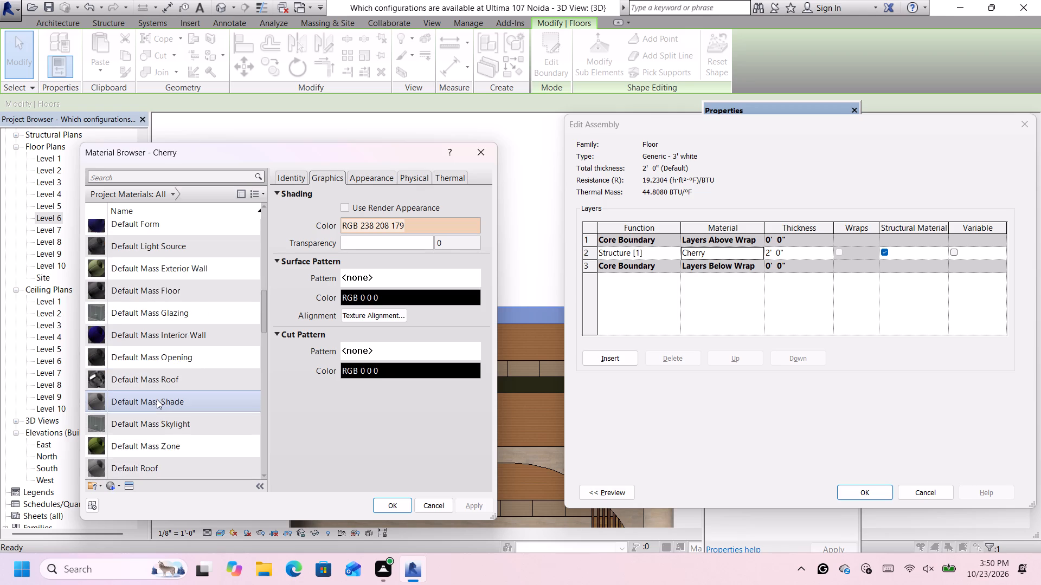
scroll(157, 399, down, 6)
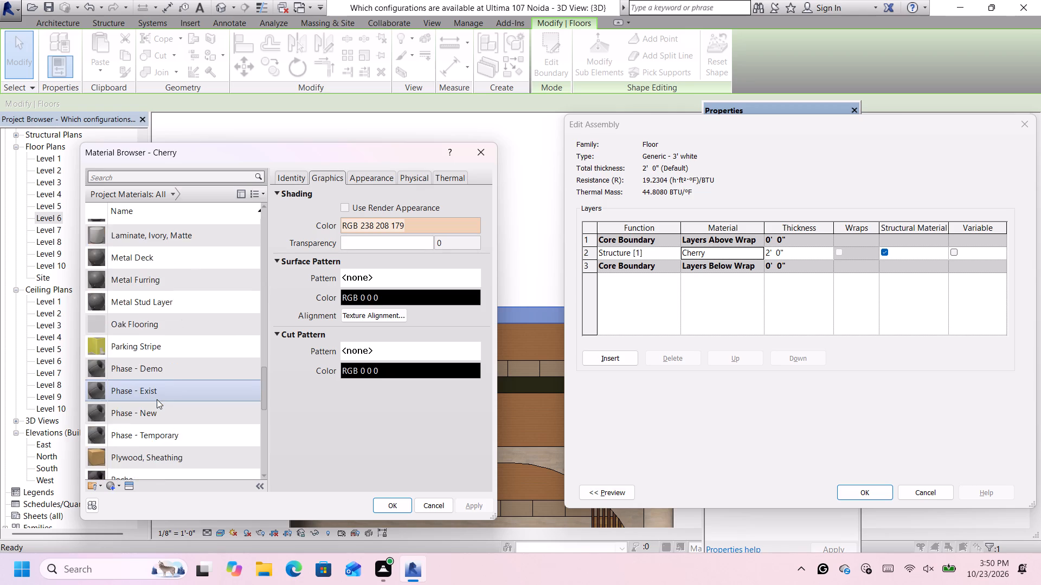
scroll(157, 399, down, 2)
click(158, 396)
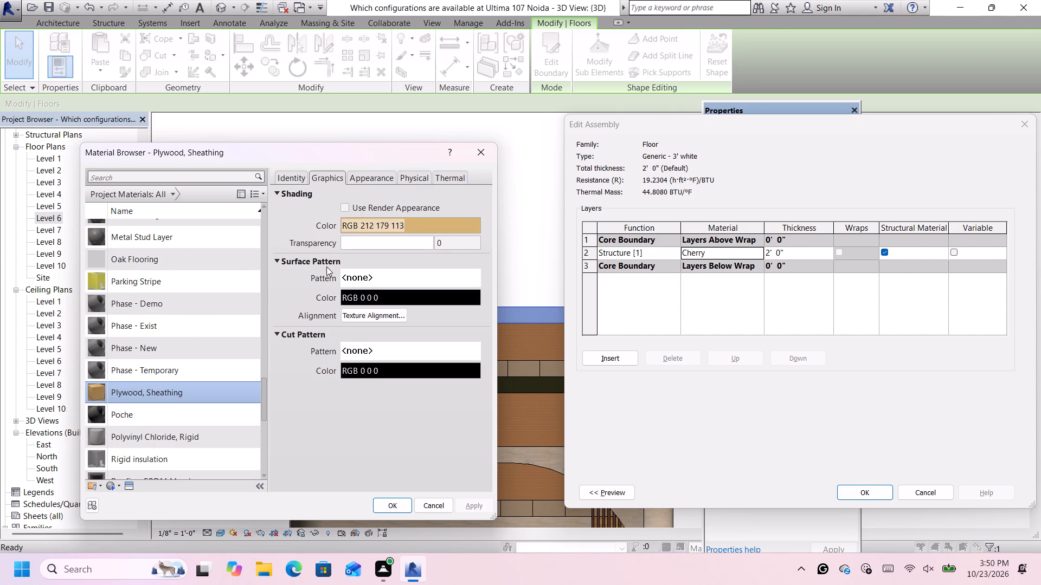
click(378, 173)
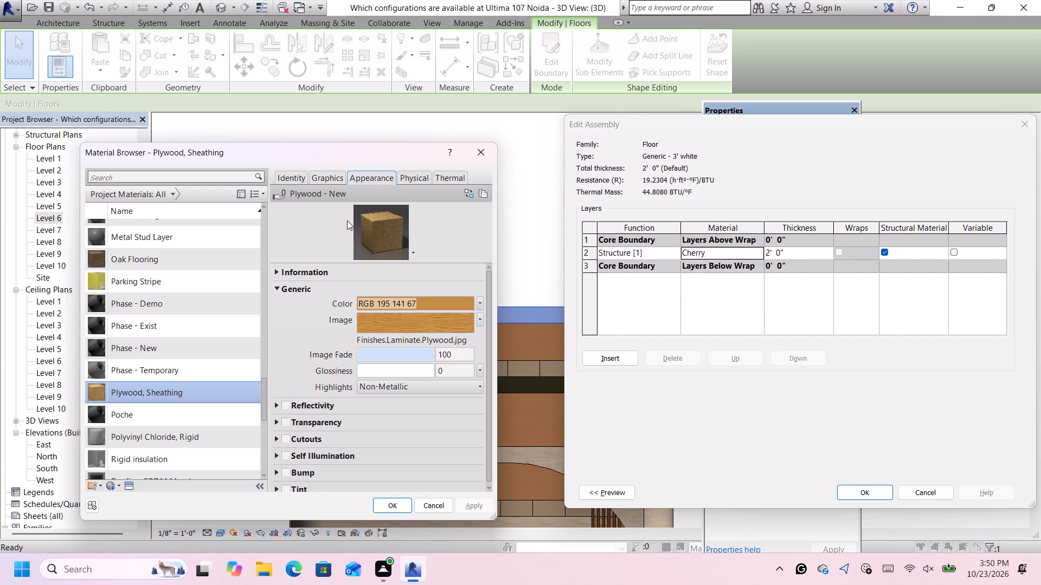
scroll(192, 362, down, 1)
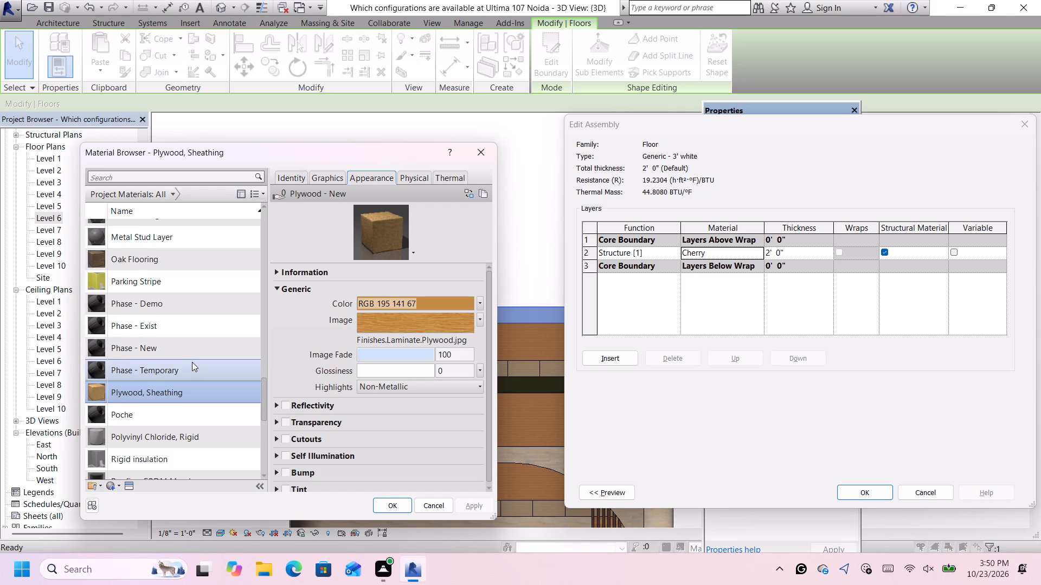
scroll(192, 362, down, 7)
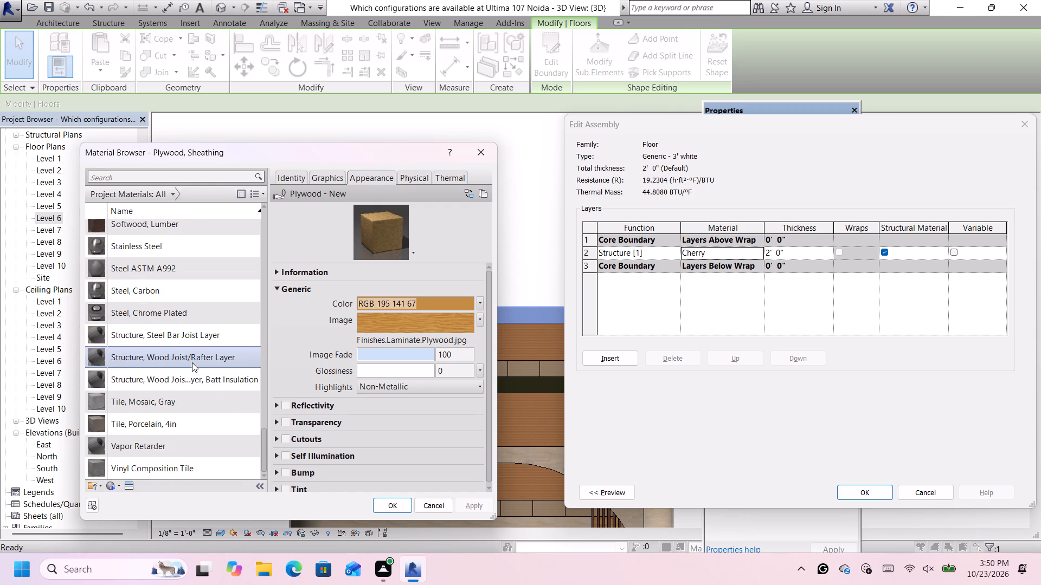
scroll(192, 362, up, 3)
click(182, 391)
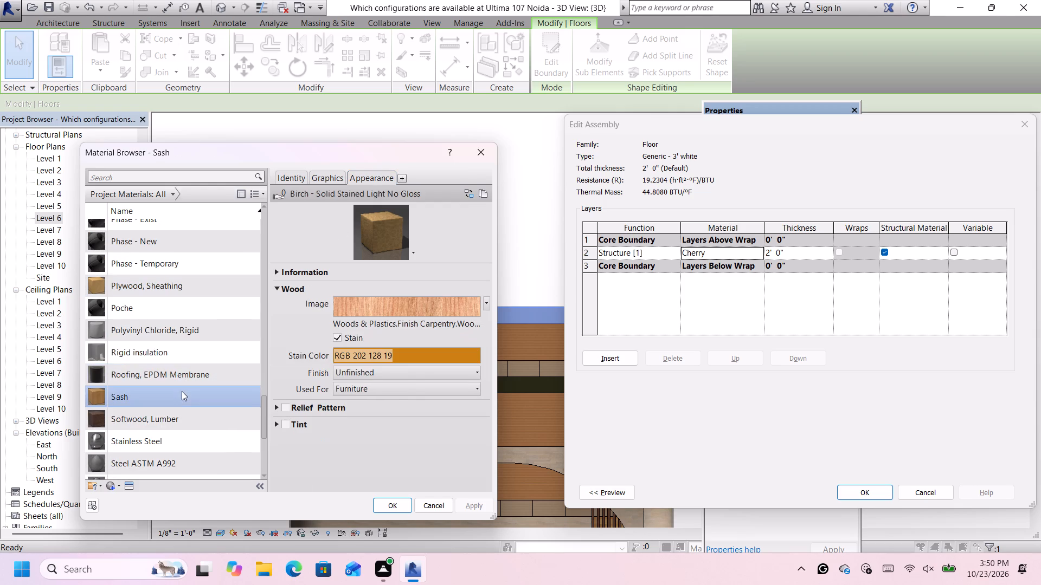
scroll(181, 391, down, 5)
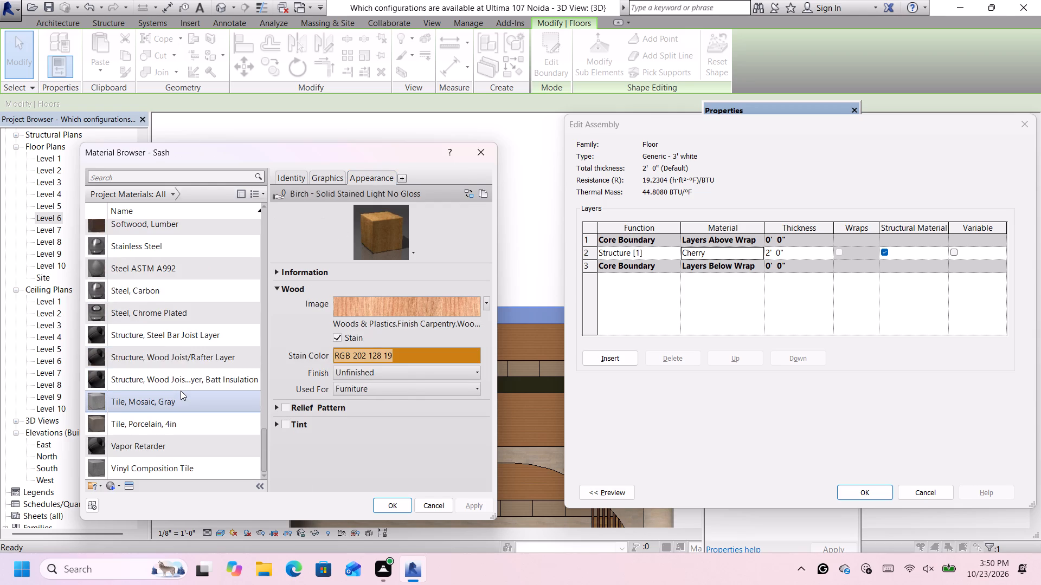
scroll(181, 391, up, 3)
scroll(181, 391, down, 3)
click(181, 391)
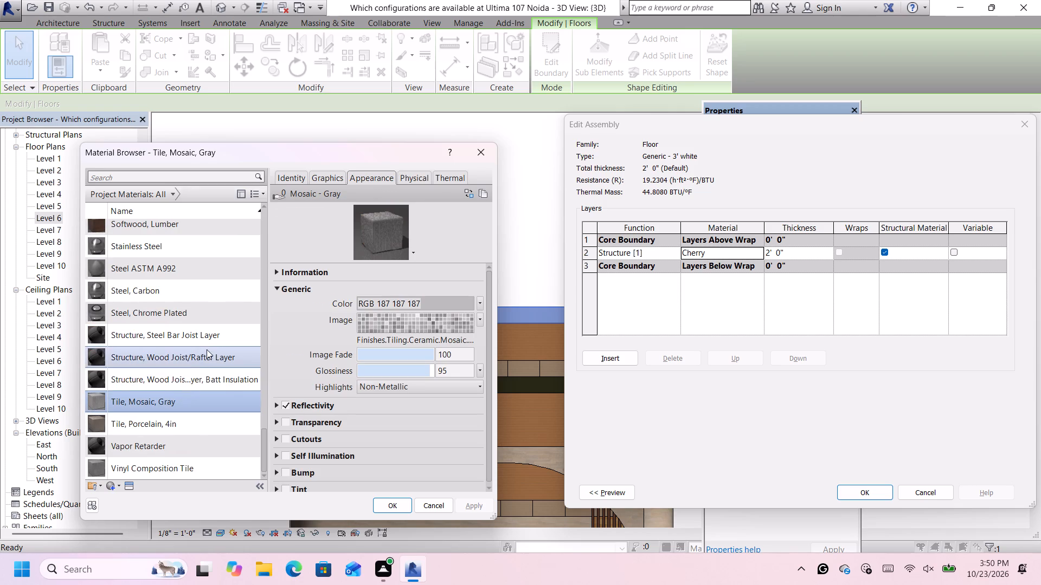
Assign Tile, Porcelain, 4in as the structure layer material of the Generic - 3' white floor type and finish its type edits.
click(182, 420)
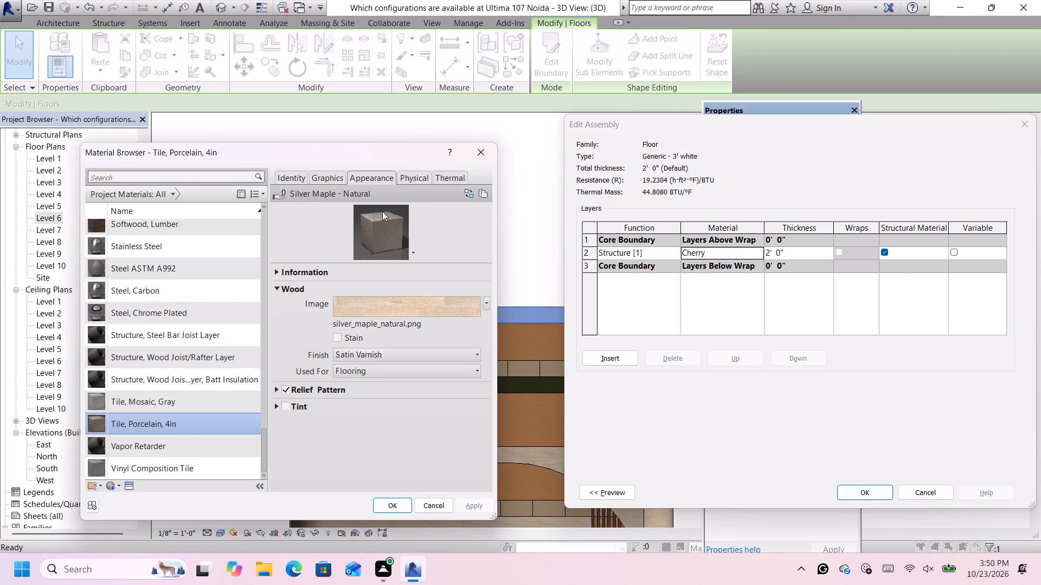
click(390, 503)
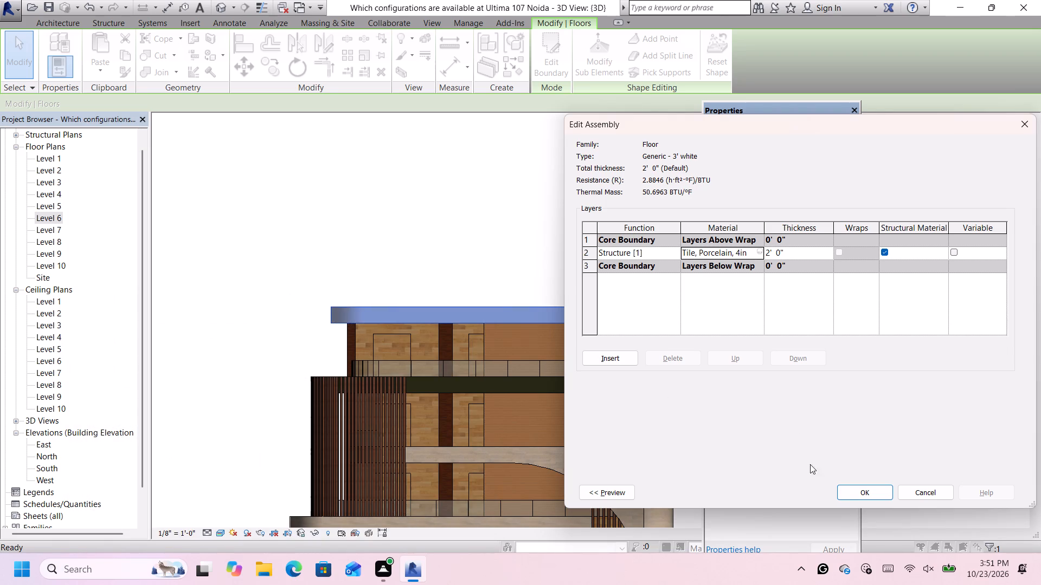
click(854, 491)
click(856, 495)
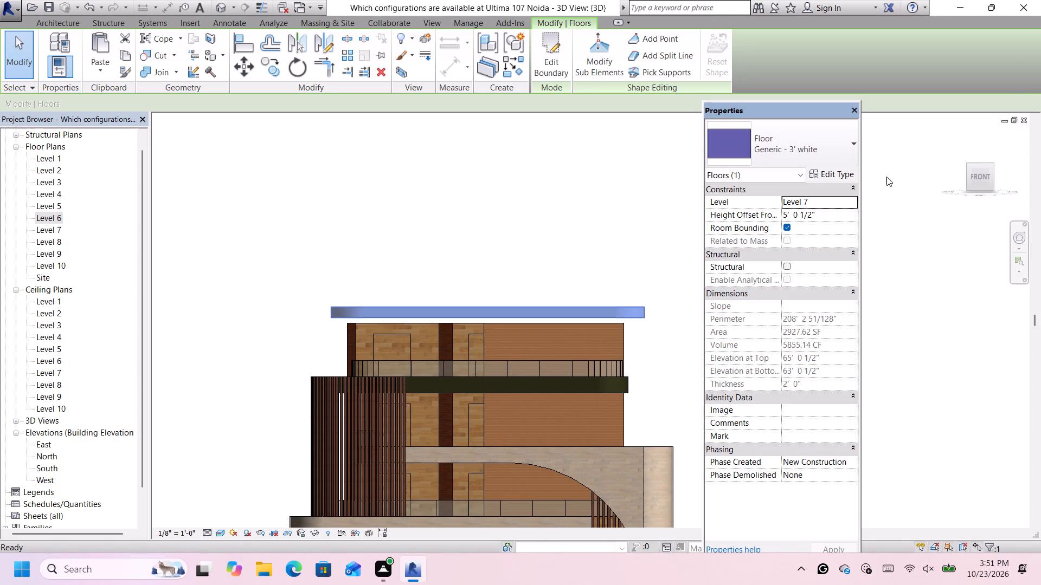
Set the Level 7 top slab's height offset from level to 4' 0 1/2".
click(787, 214)
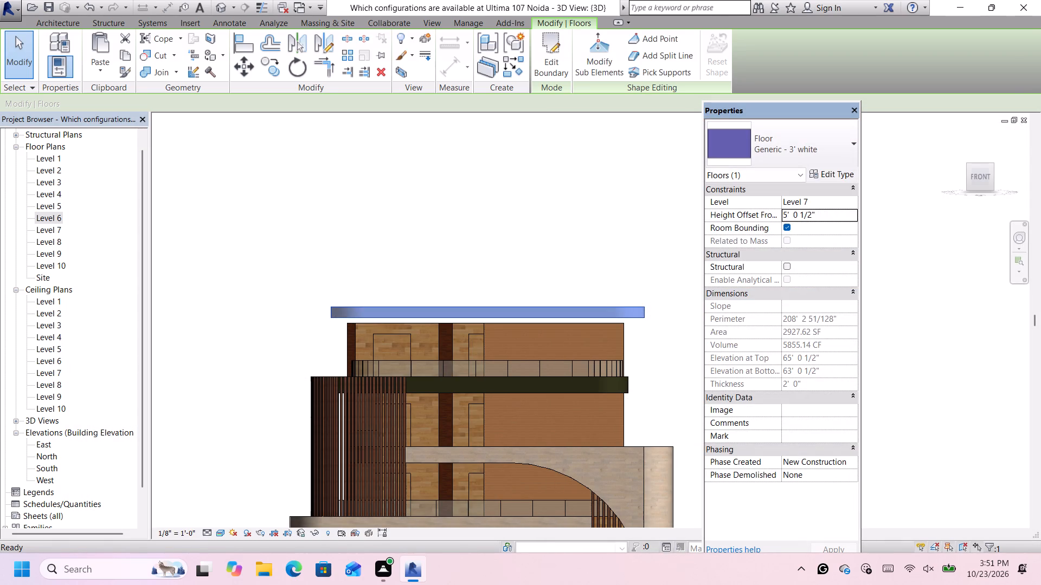
click(787, 214)
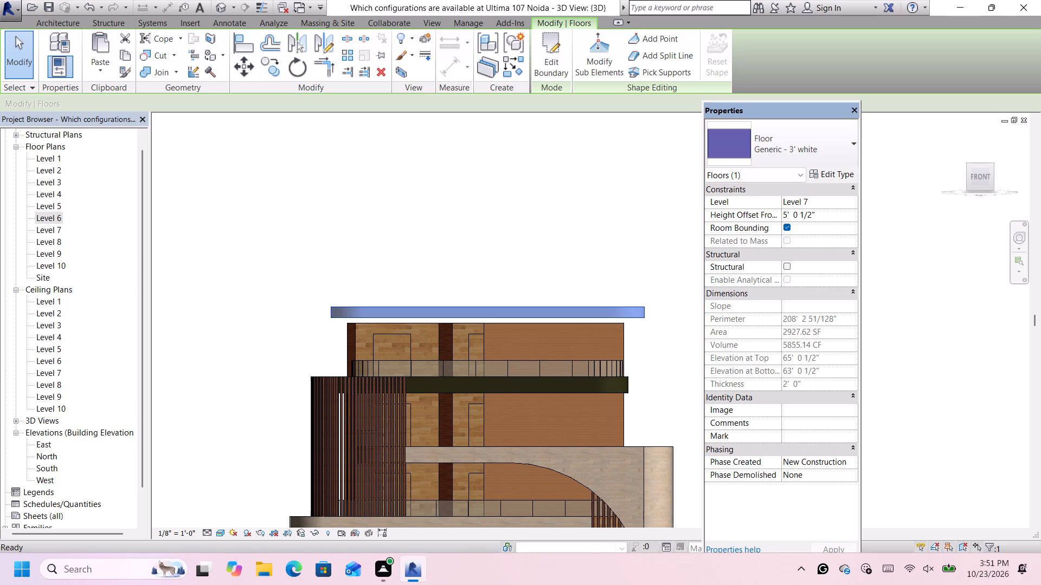
key(BackSpace)
key(4)
key(Return)
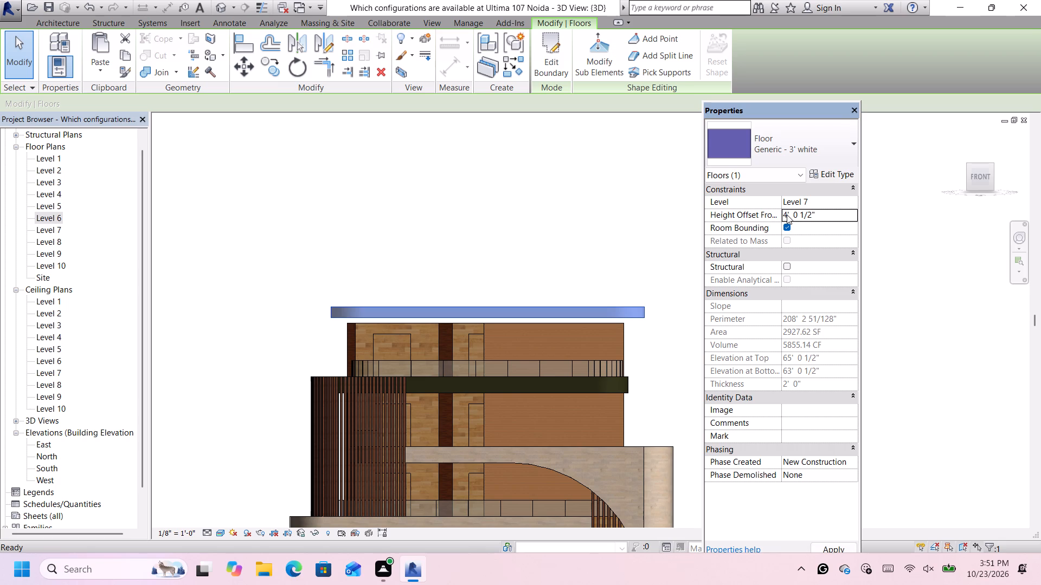
key(Return)
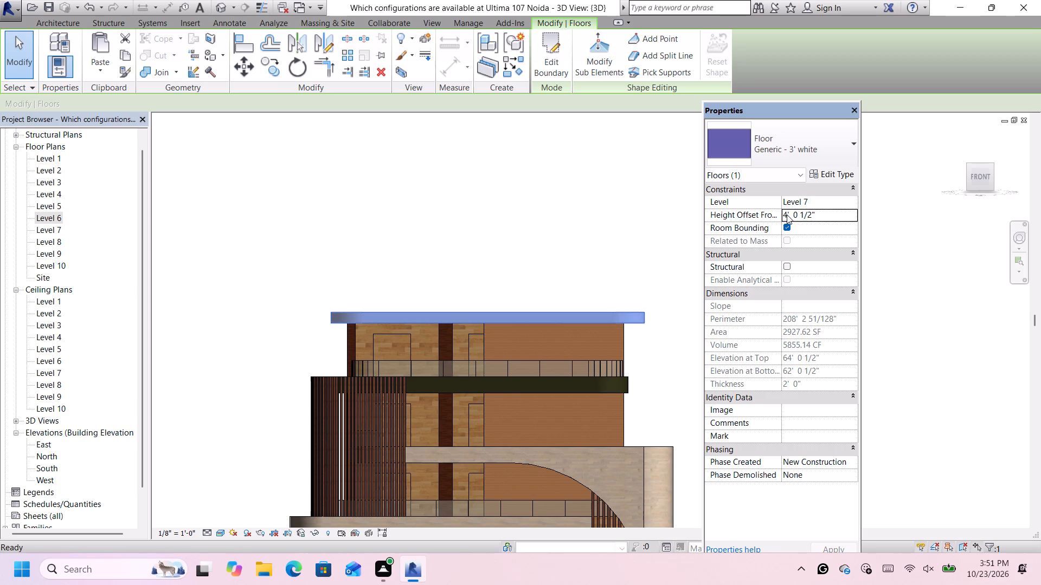
click(622, 268)
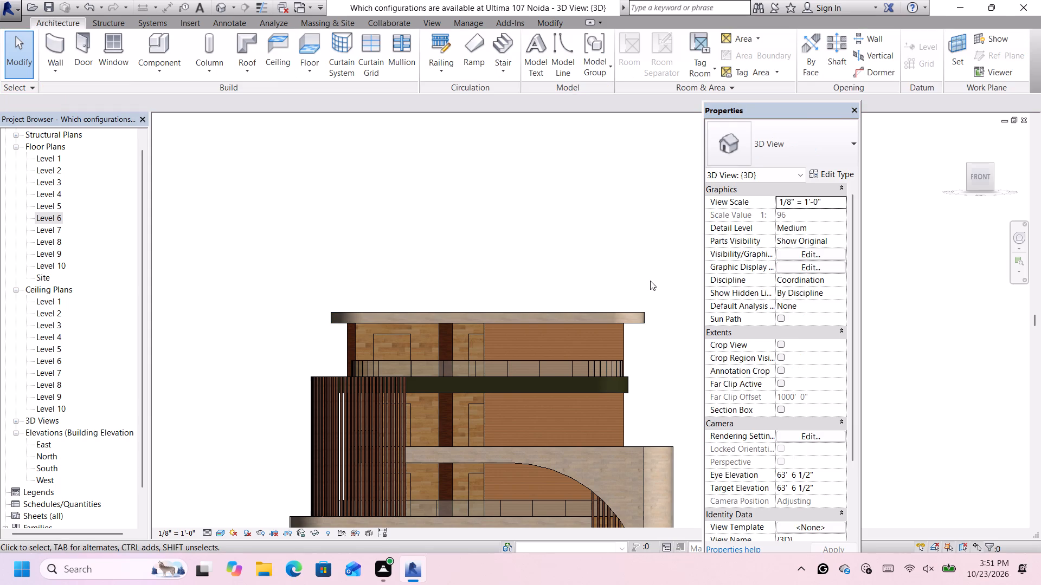
Examine the front facade from the top slab down to the base at several magnifications.
scroll(650, 282, up, 2)
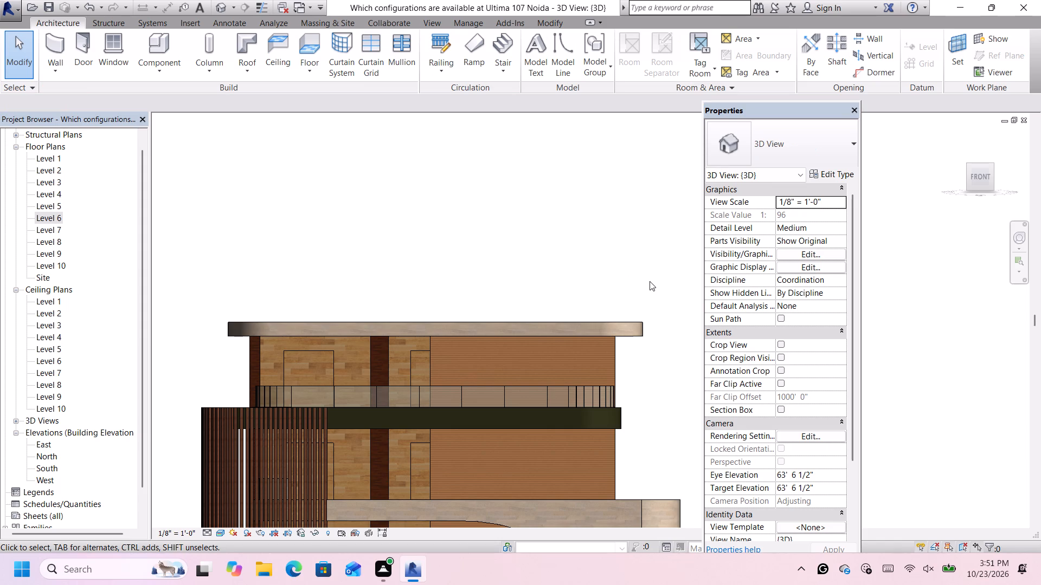
scroll(648, 284, down, 2)
scroll(672, 366, up, 1)
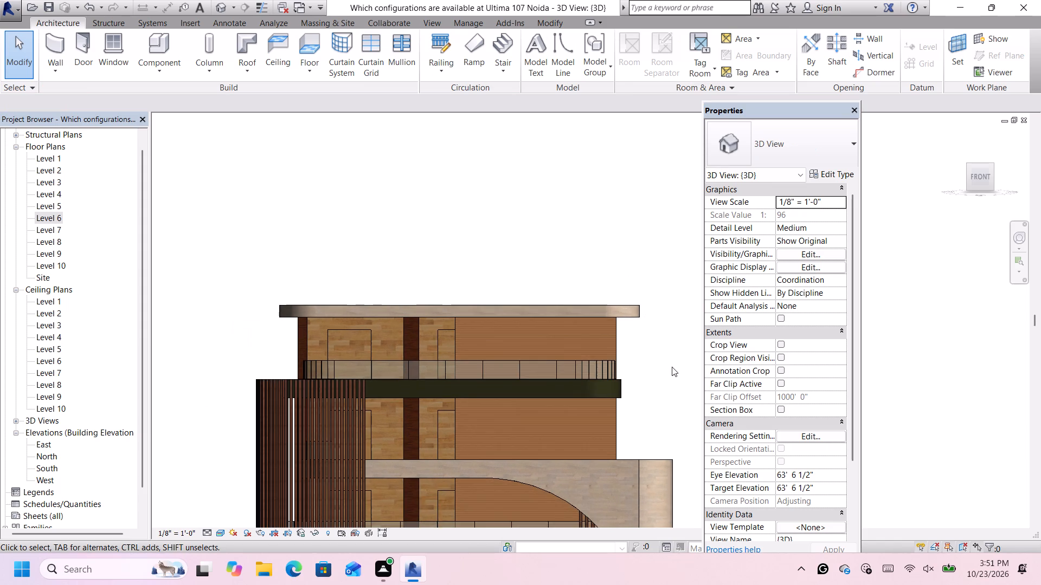
scroll(672, 366, down, 3)
scroll(686, 409, down, 2)
scroll(687, 431, up, 1)
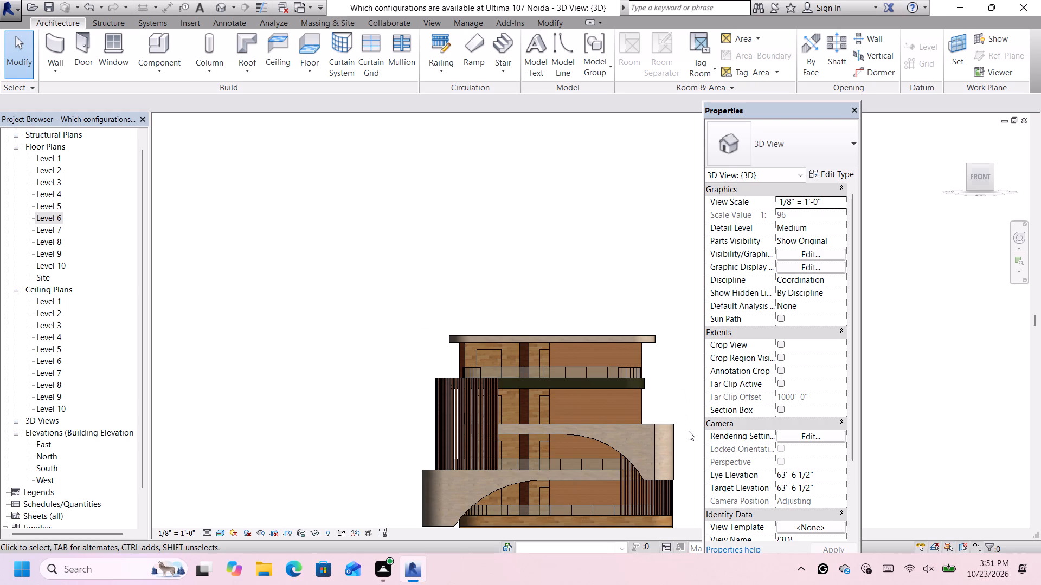
scroll(689, 431, down, 3)
scroll(690, 471, up, 1)
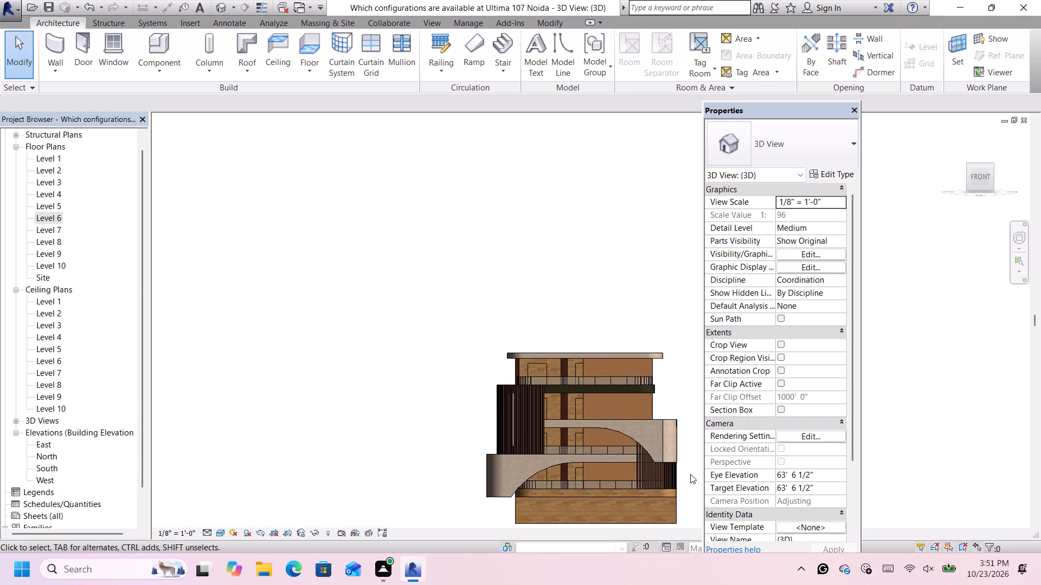
scroll(690, 474, up, 1)
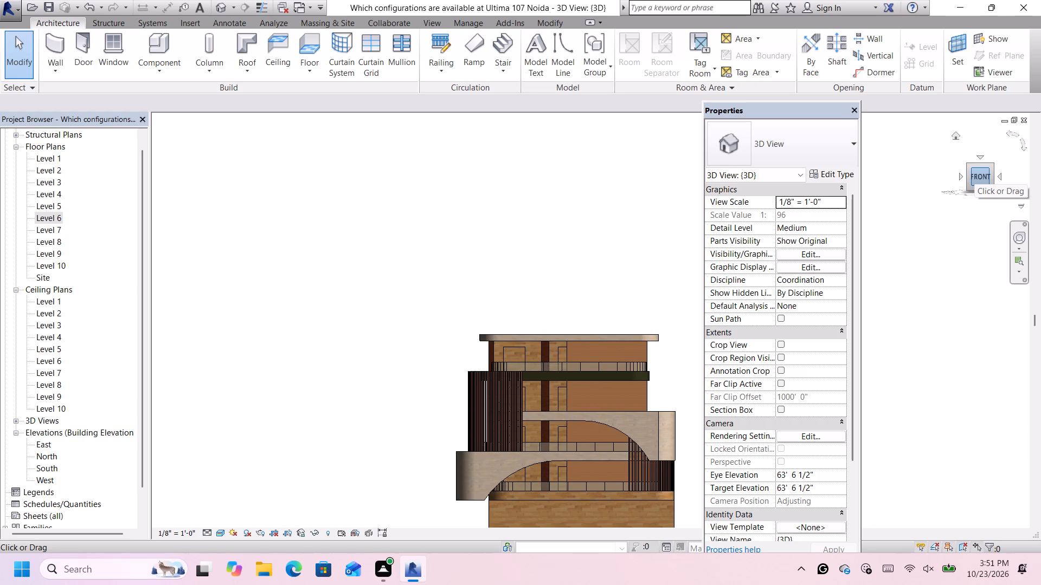
scroll(952, 173, up, 1)
scroll(755, 303, down, 2)
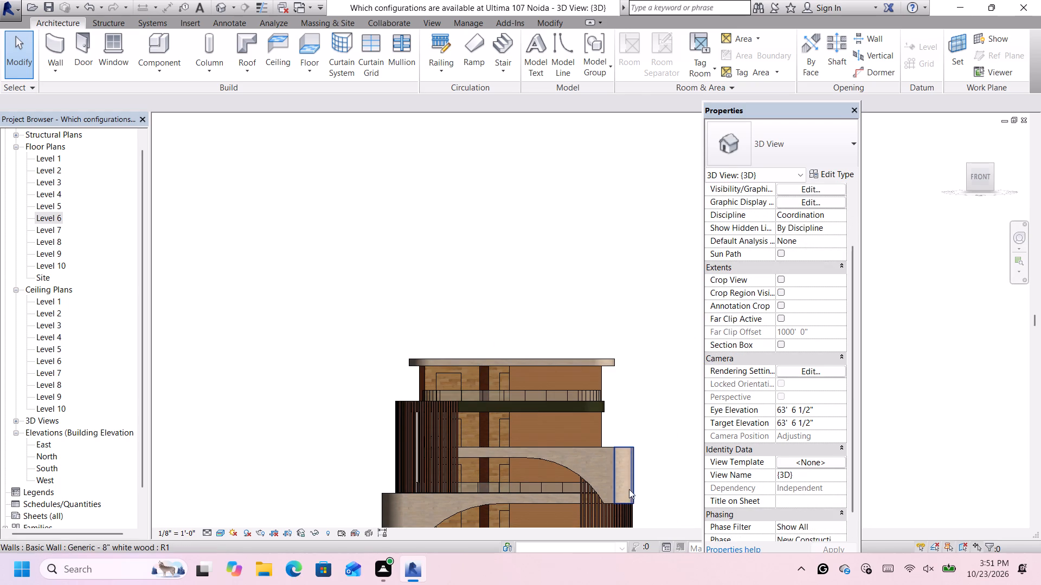
scroll(641, 451, up, 1)
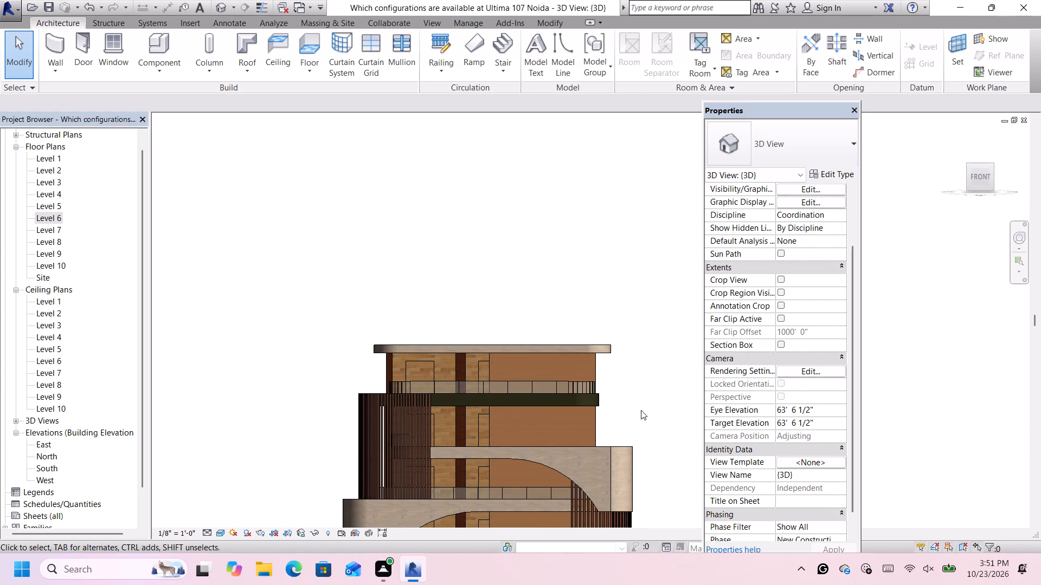
scroll(569, 437, down, 3)
scroll(559, 479, up, 1)
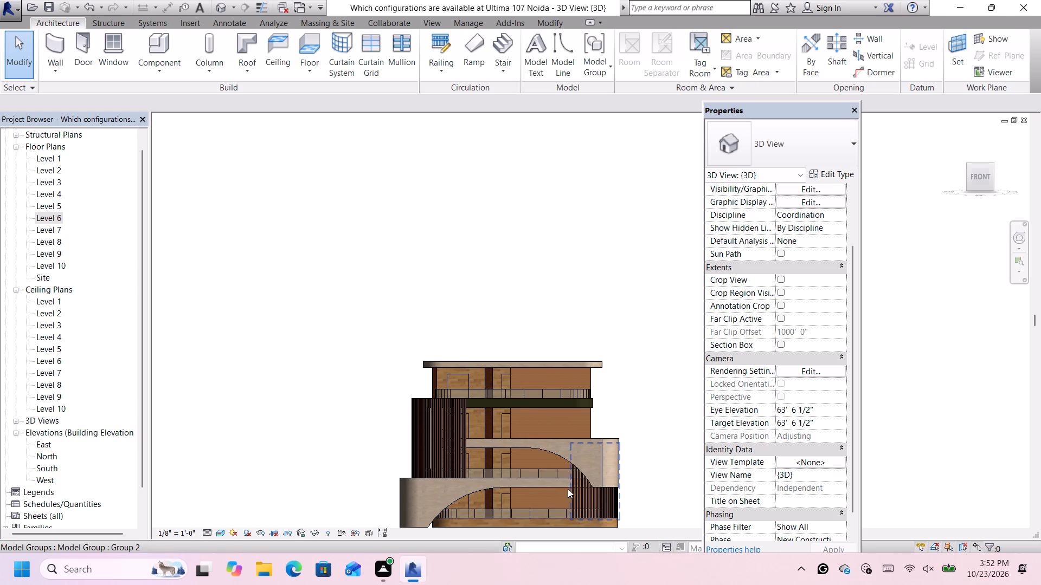
scroll(645, 405, down, 4)
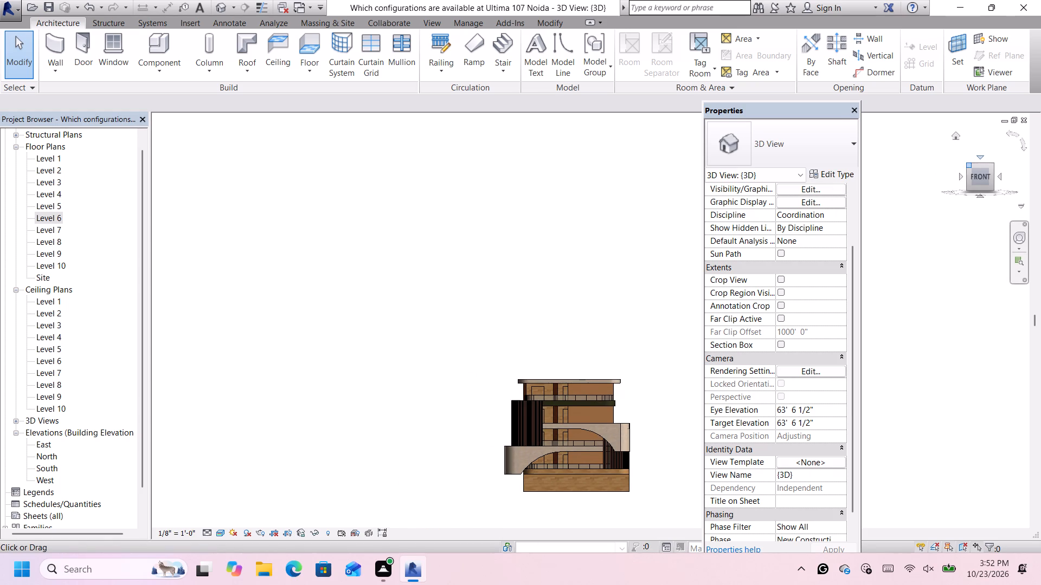
Edit the Level 3 floor's boundary, moving its straight right-hand edge outward past the curved facade wall, and finish the sketch.
click(974, 165)
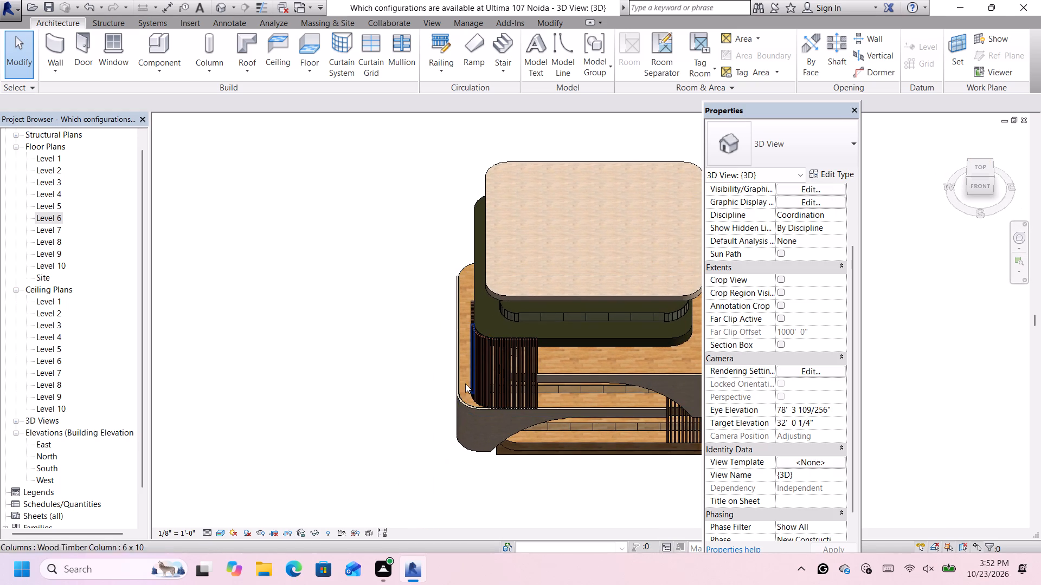
click(461, 268)
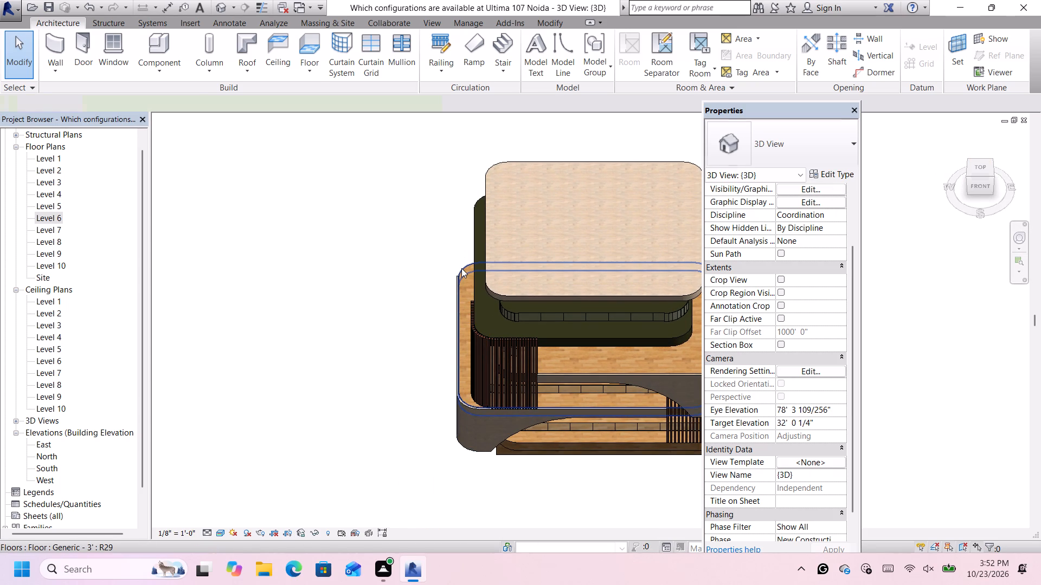
double_click(461, 268)
scroll(484, 310, down, 7)
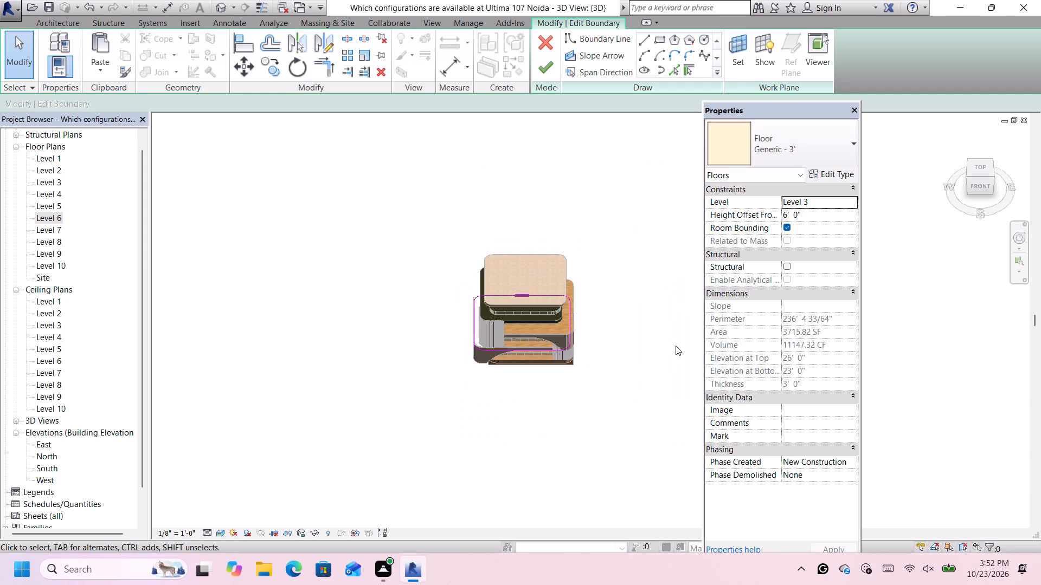
scroll(650, 337, up, 4)
scroll(539, 322, up, 3)
click(515, 309)
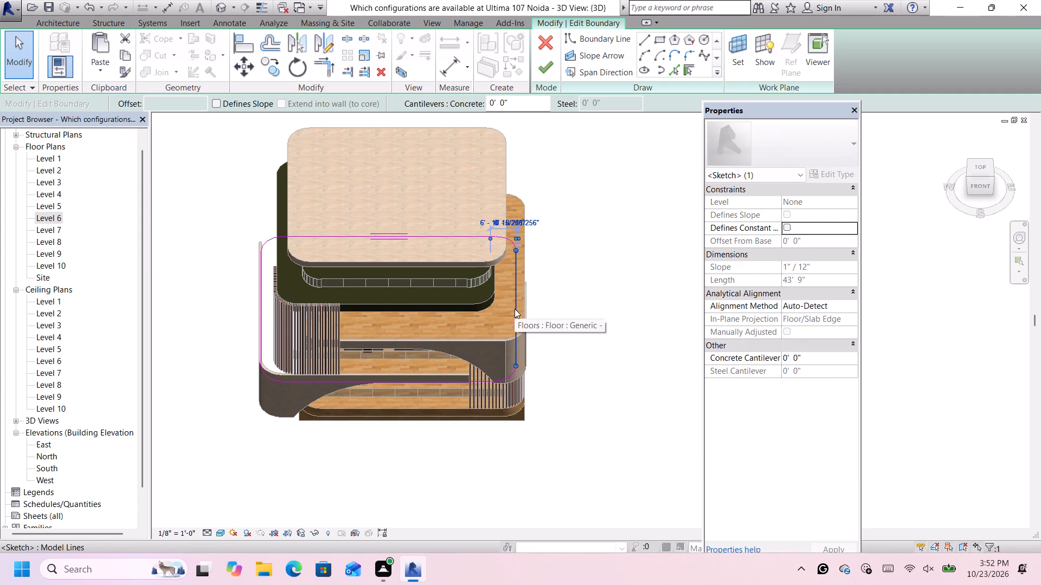
key(Right)
key(Right)
key(Right)
key(Right)
key(Right)
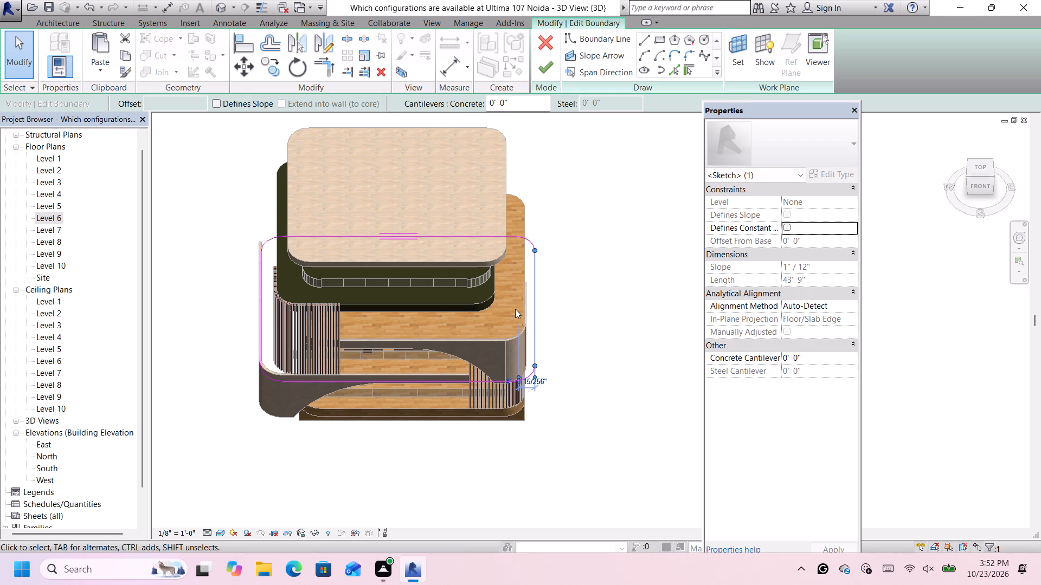
key(Right)
key(Right)
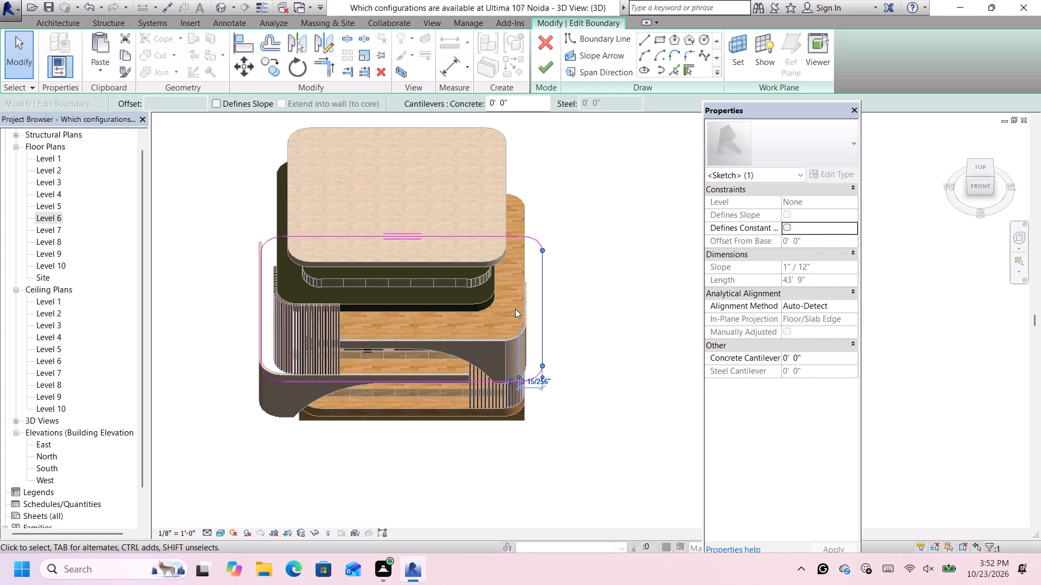
click(538, 74)
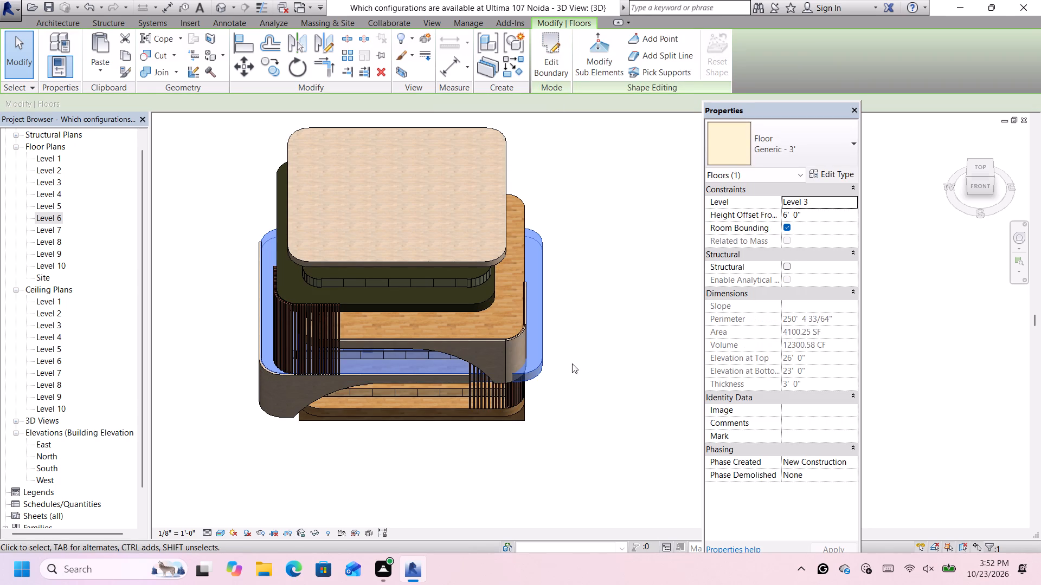
scroll(572, 407, up, 2)
click(547, 415)
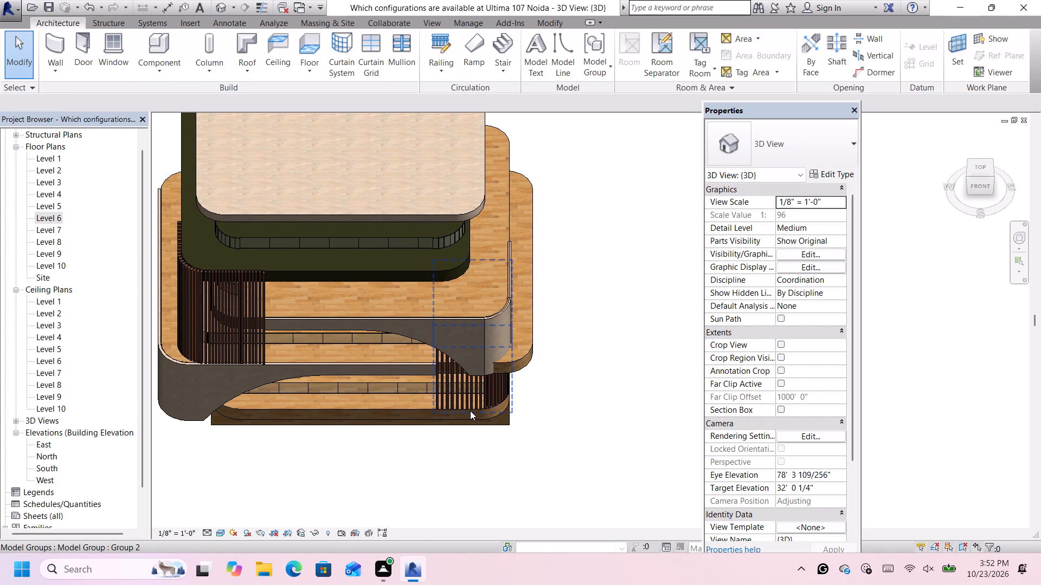
Edit the Level 2 floor's boundary, extending its right-hand edge outward in line with the Level 3 slab's edge, and finish the sketch.
double_click(459, 417)
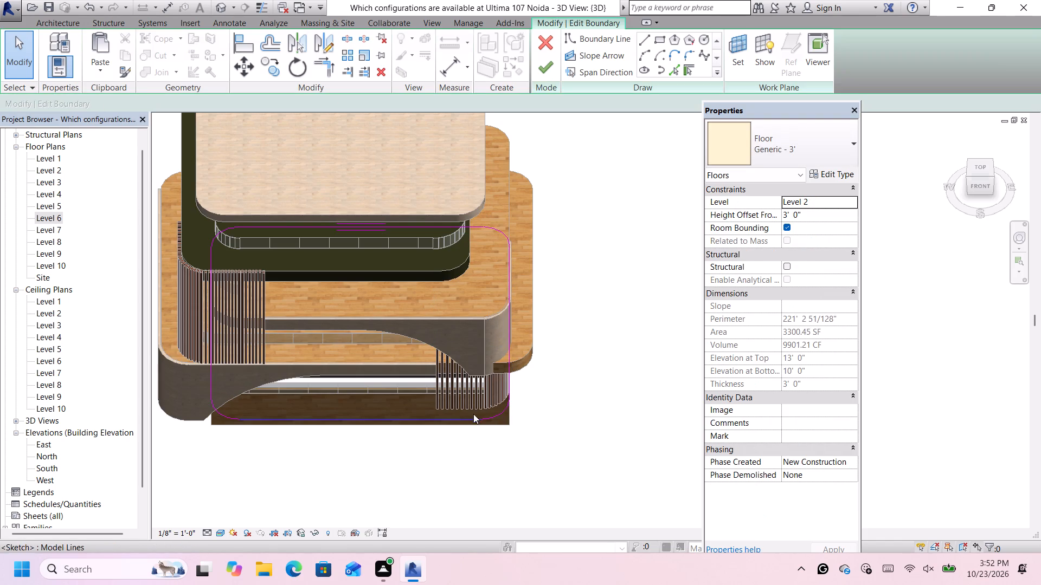
click(509, 368)
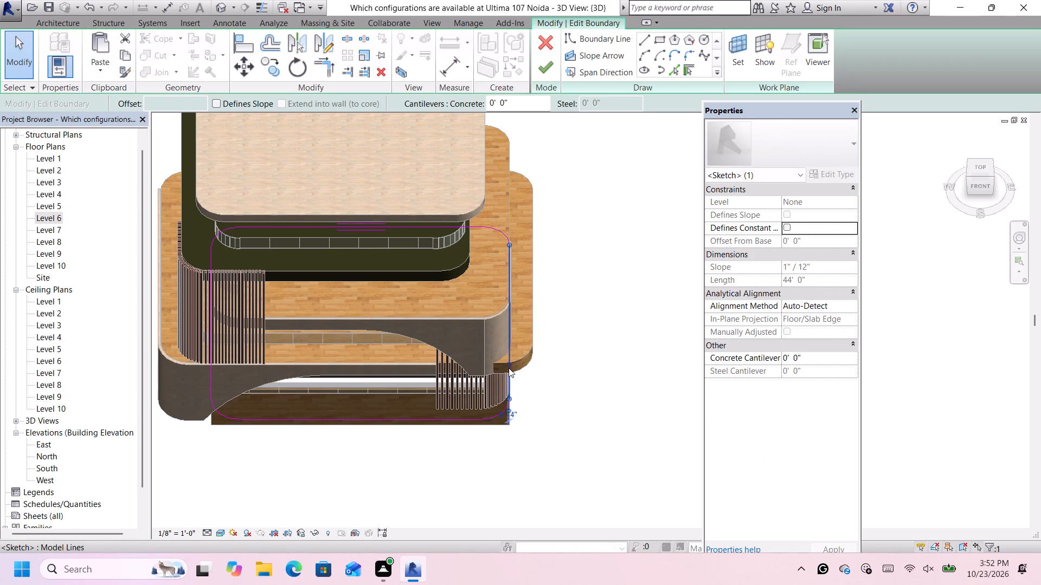
key(Right)
key(Right)
key(Right)
key(Right)
key(Right)
key(Right)
key(Right)
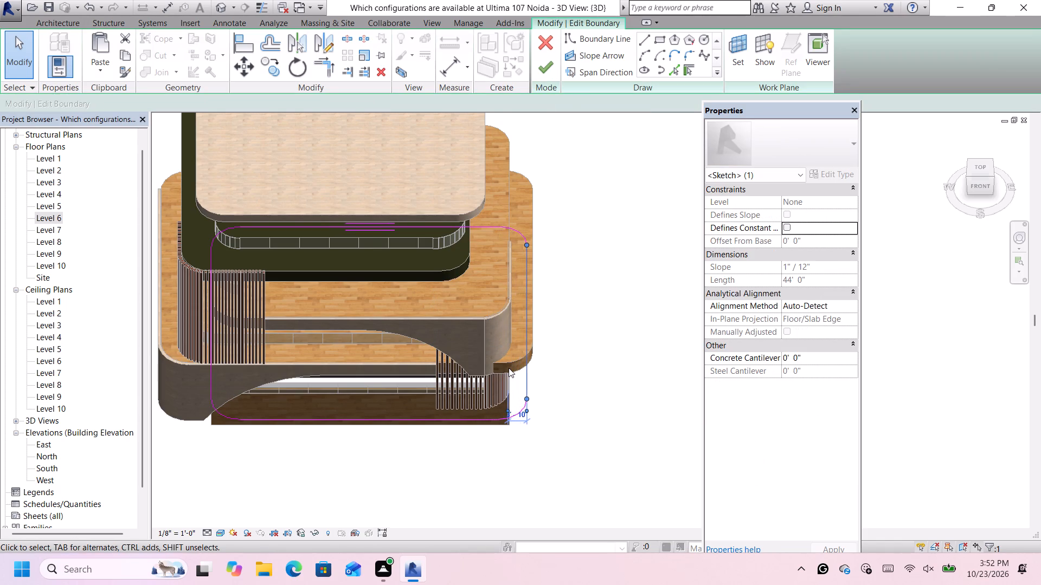
key(Right)
key(Right)
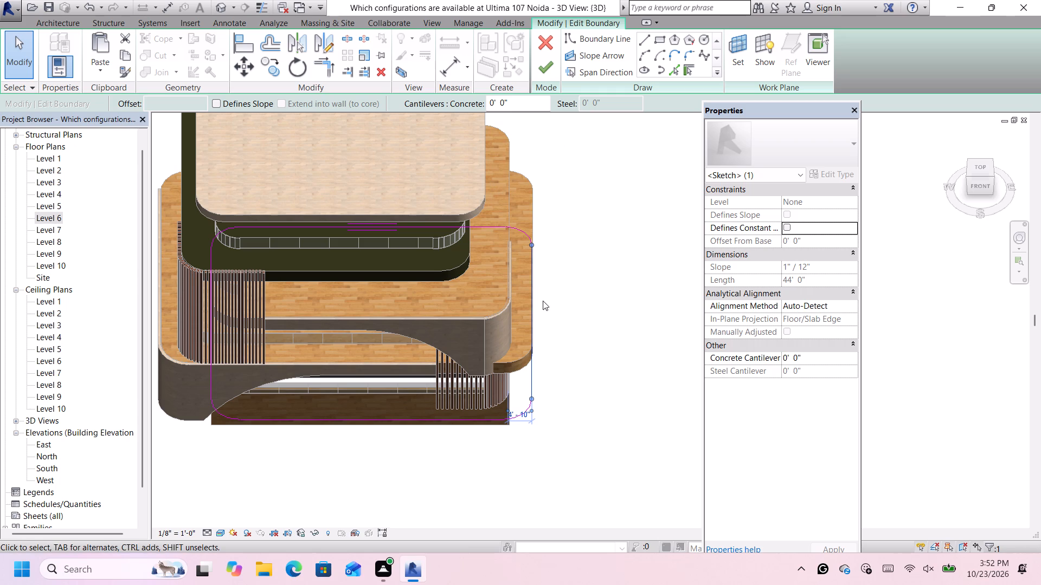
click(544, 68)
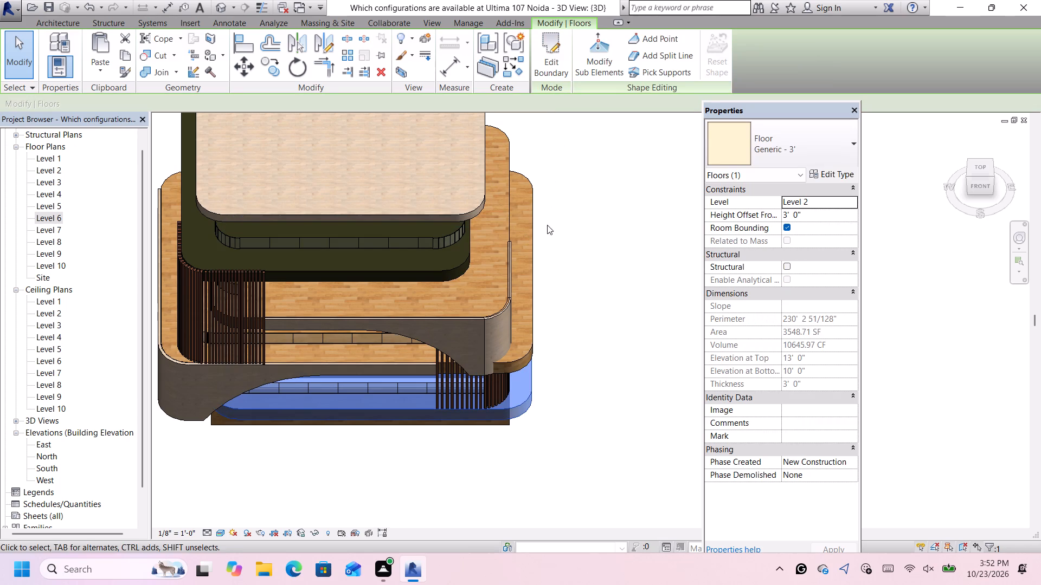
click(557, 424)
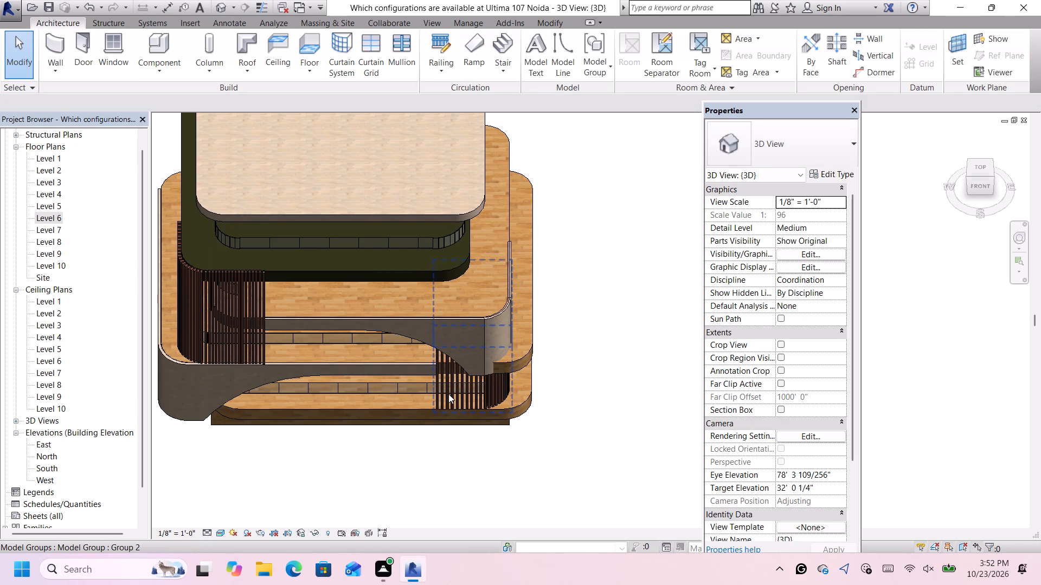
Move the Group 2 timber column screen on Level 2 outward to the extended right-hand edge of the slabs.
click(448, 394)
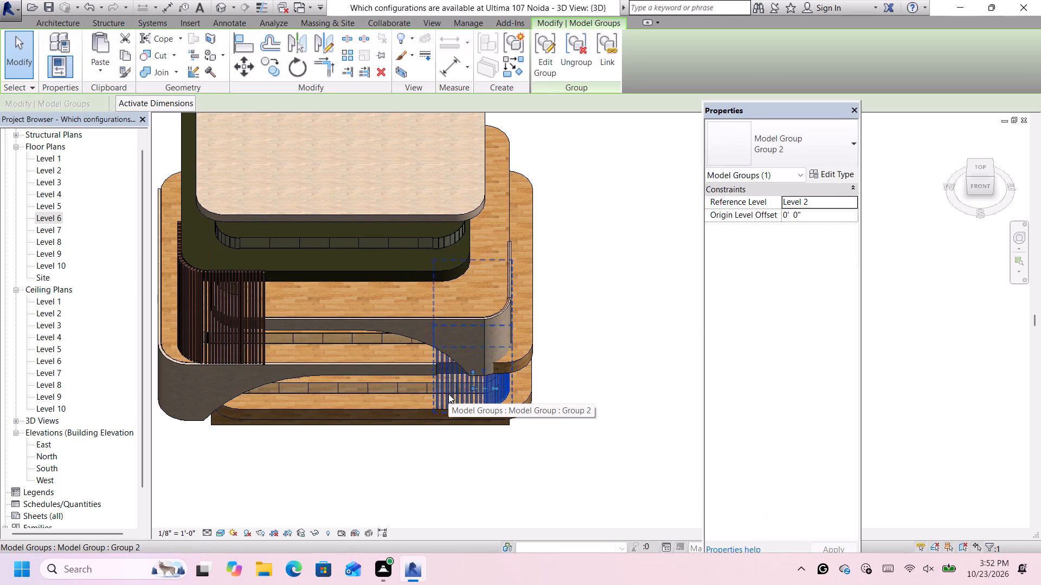
key(Right)
key(Right)
key(Right)
key(Right)
key(Right)
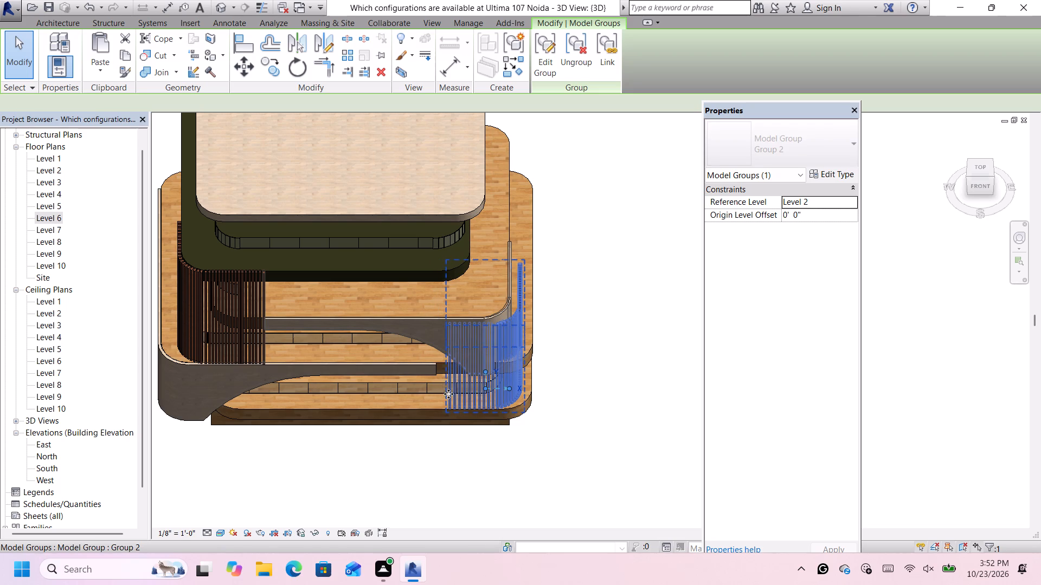
key(Right)
key(Right)
key(Right)
key(Right)
key(Right)
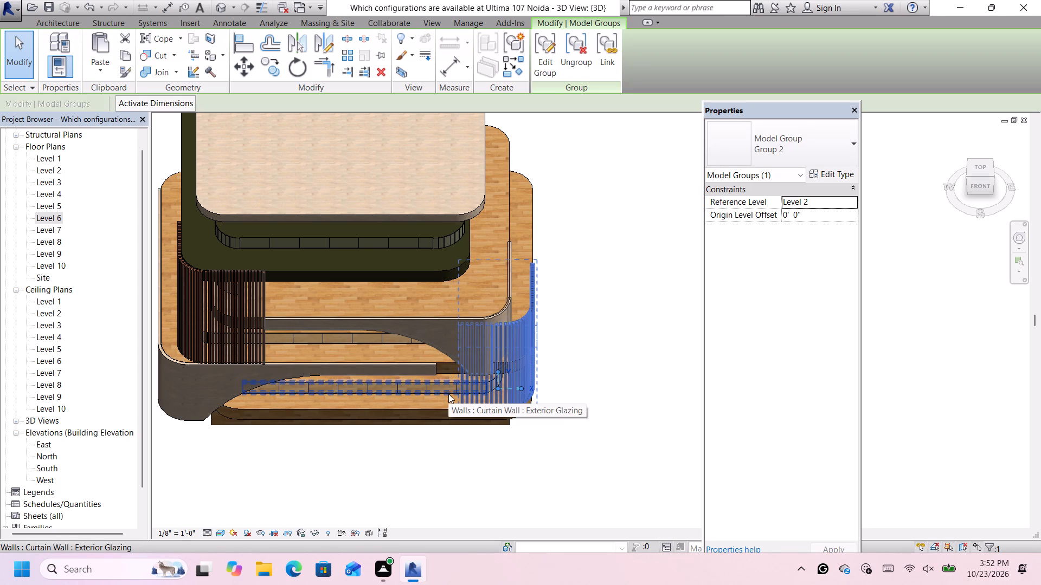
key(Left)
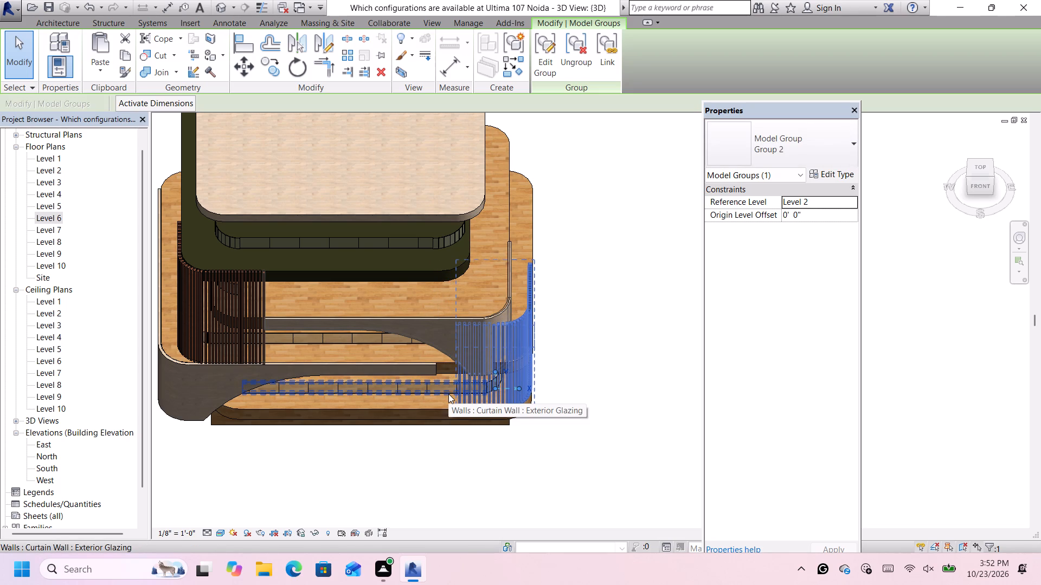
key(Left)
key(Right)
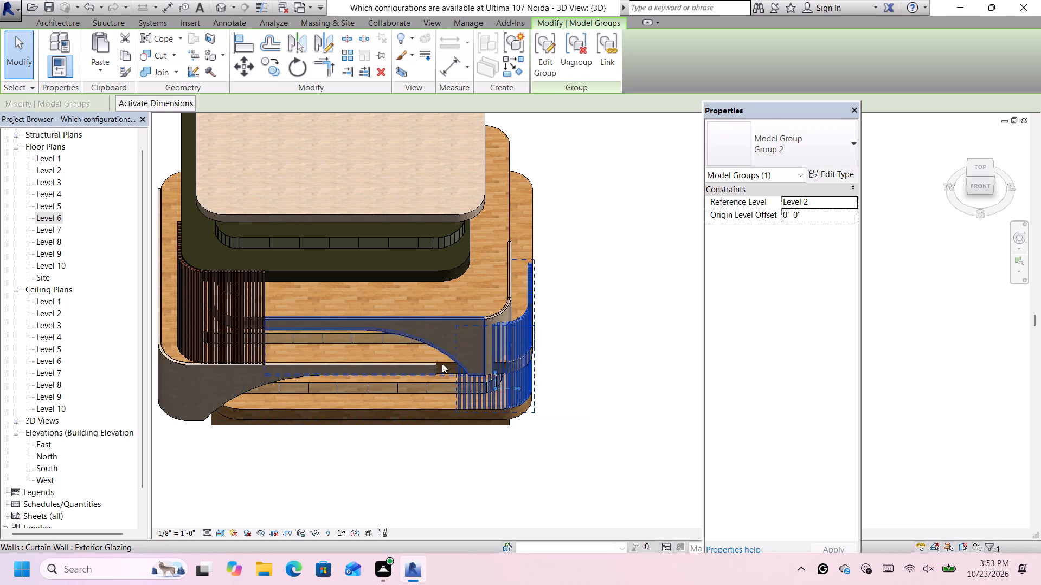
click(598, 269)
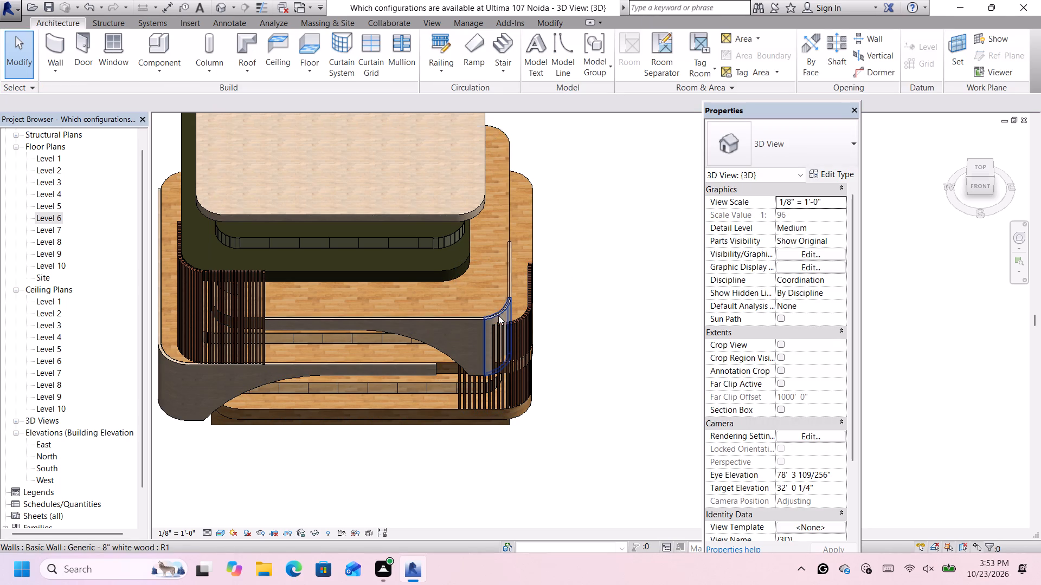
Edit the Level 4 floor's boundary, moving its straight right-hand edge outward in line with the extended lower slabs, and finish the sketch.
double_click(507, 237)
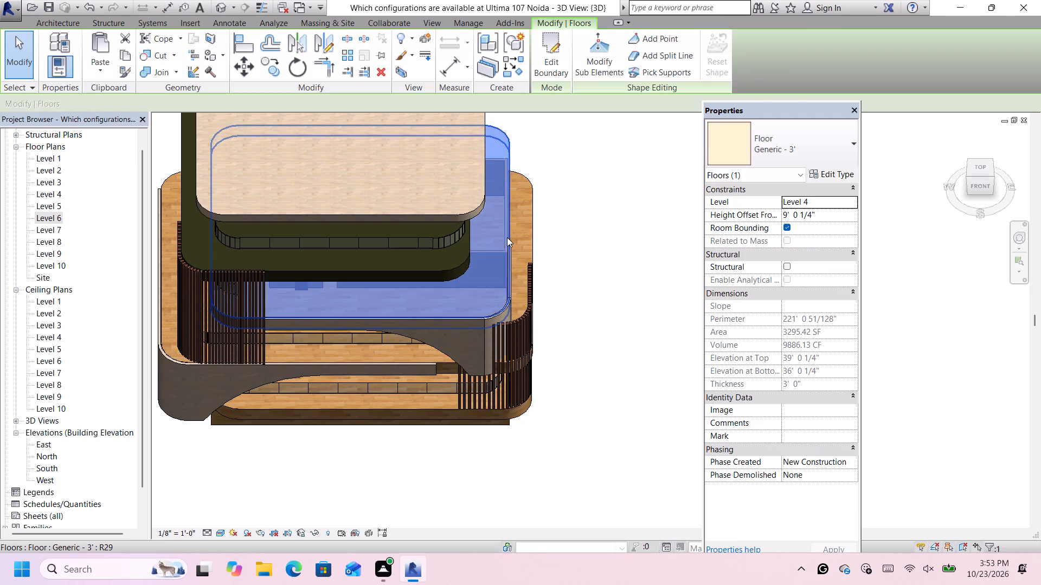
click(509, 244)
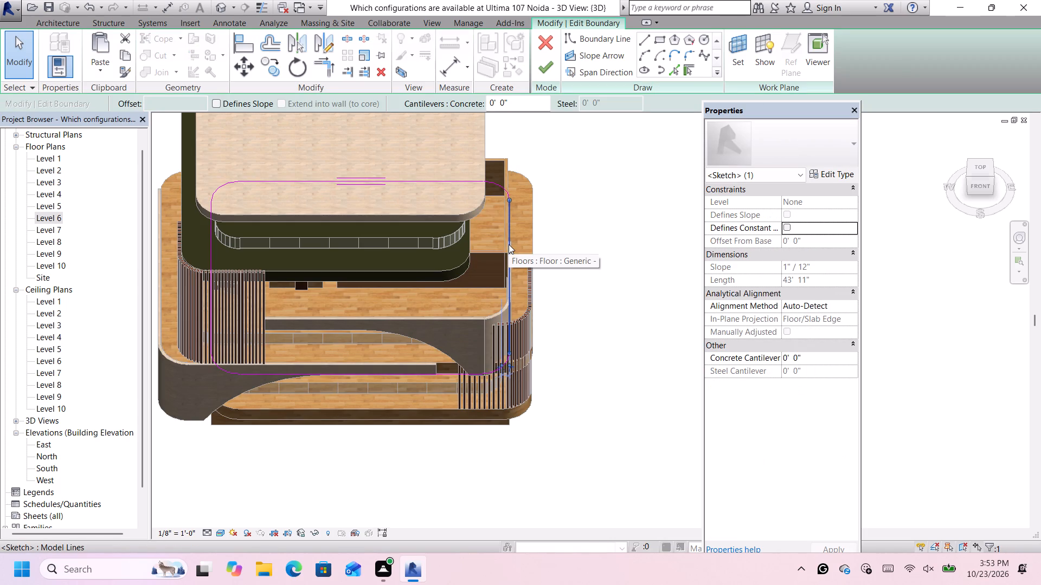
key(Right)
key(Right)
key(Right)
key(Right)
key(Right)
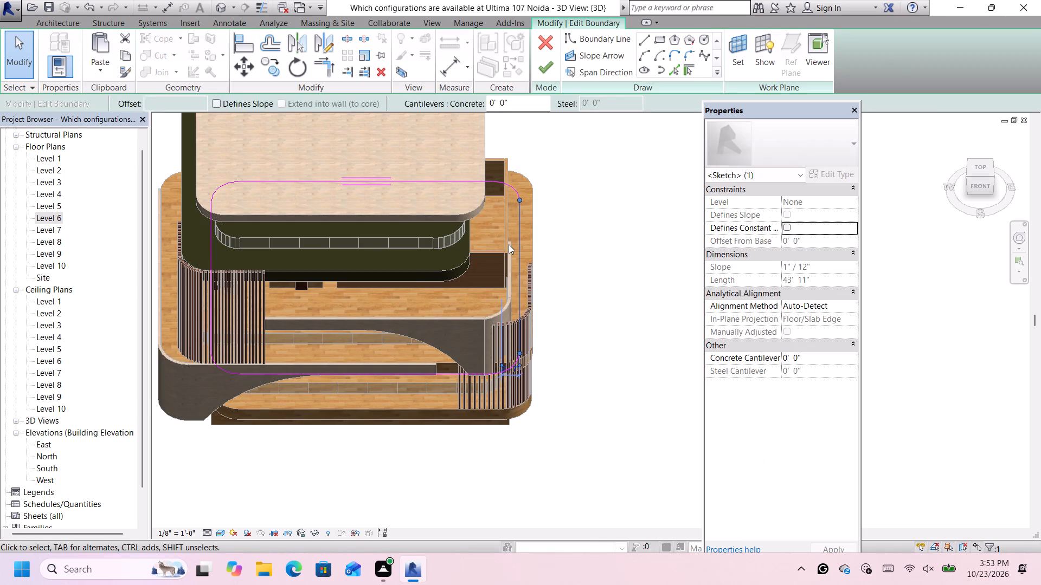
key(Right)
key(Right)
key(Right)
key(Right)
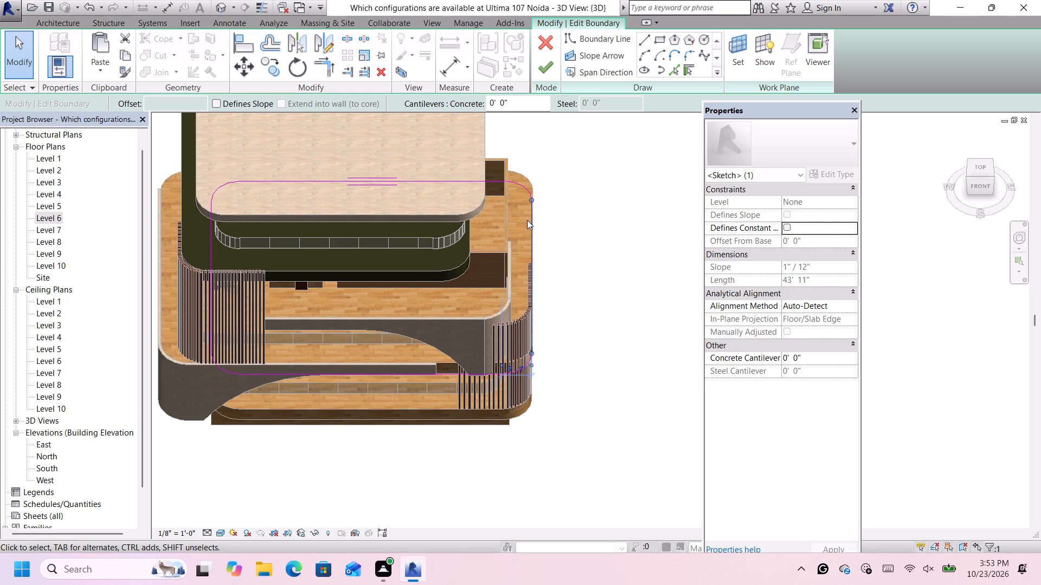
click(551, 67)
Examine the extended slab corner, the curved wall and the column screen from the front and from the front-right corner.
scroll(503, 327, up, 1)
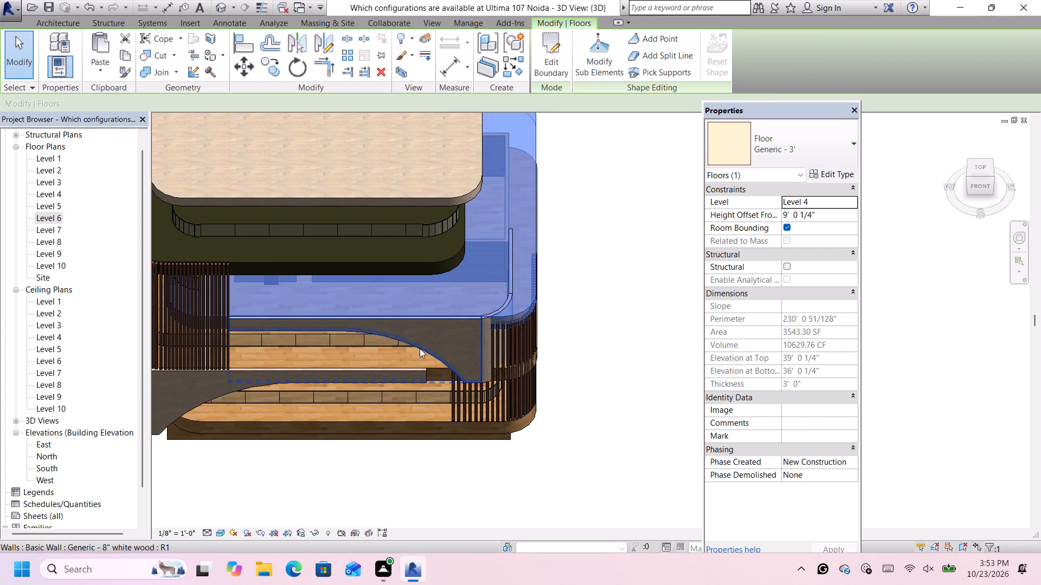
scroll(487, 326, up, 2)
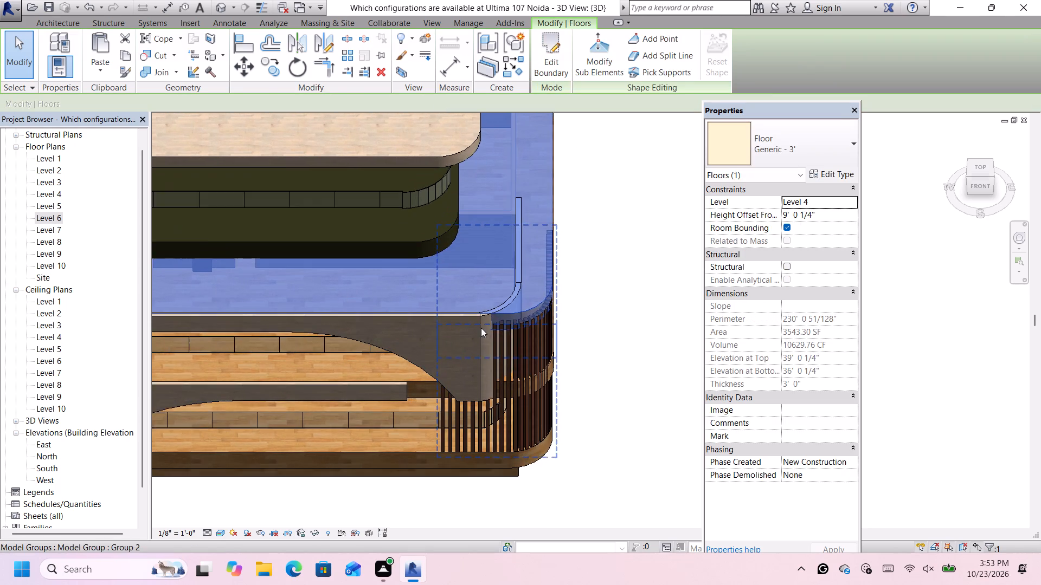
scroll(481, 328, up, 1)
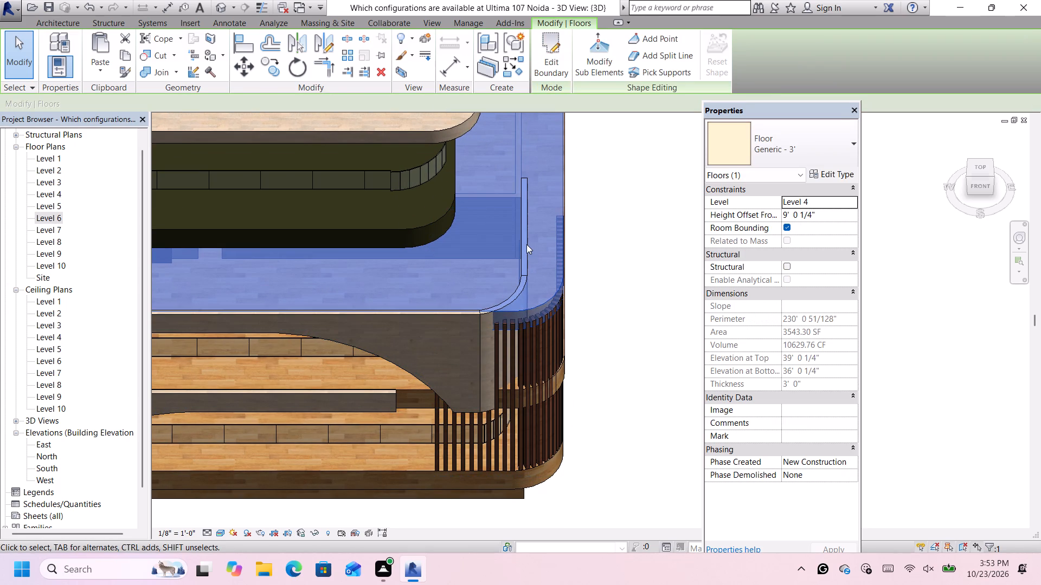
scroll(526, 245, down, 4)
click(592, 311)
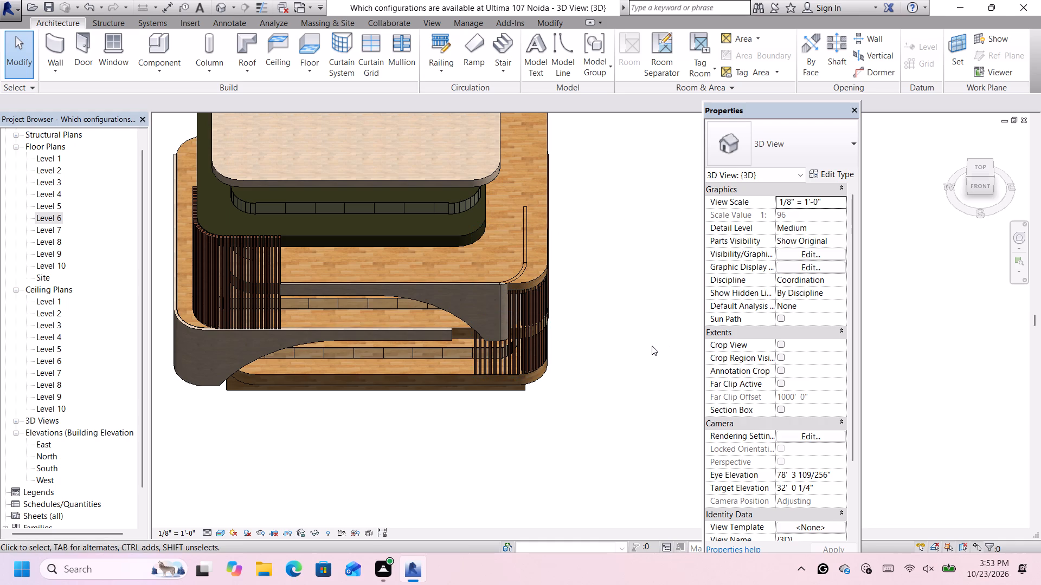
click(994, 175)
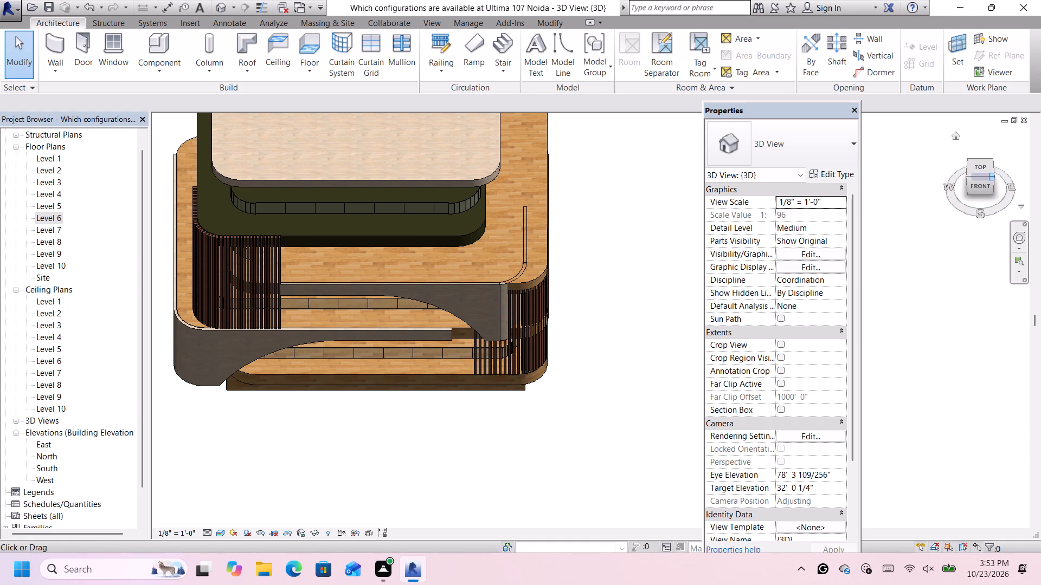
scroll(643, 394, up, 3)
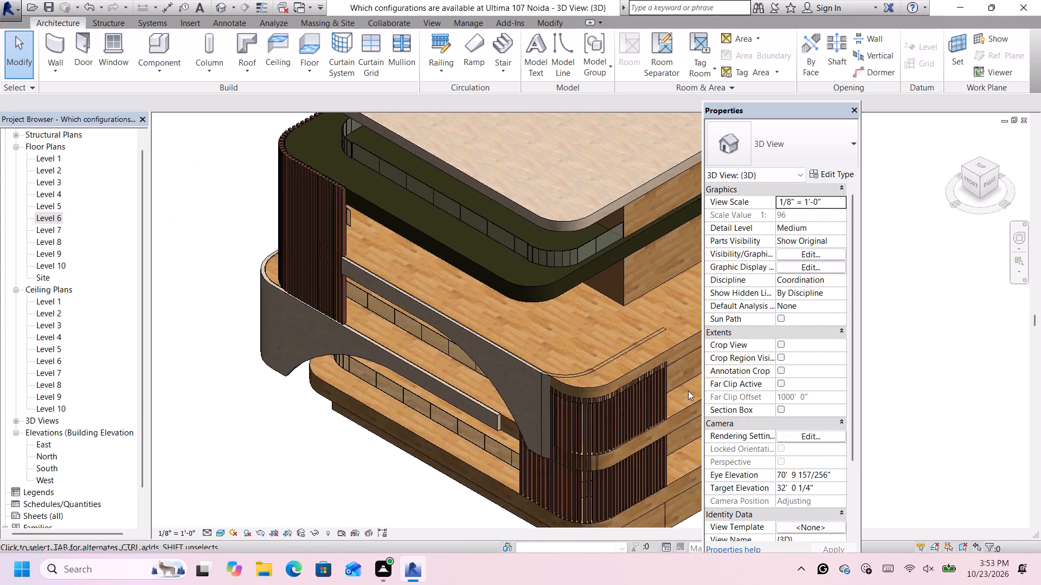
scroll(688, 391, up, 6)
scroll(641, 373, up, 5)
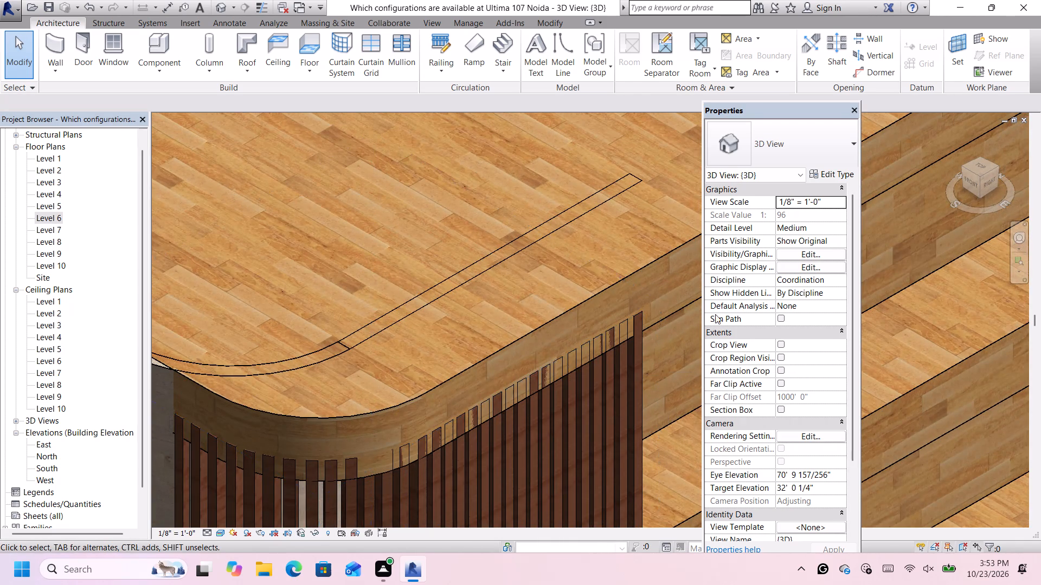
scroll(384, 447, down, 11)
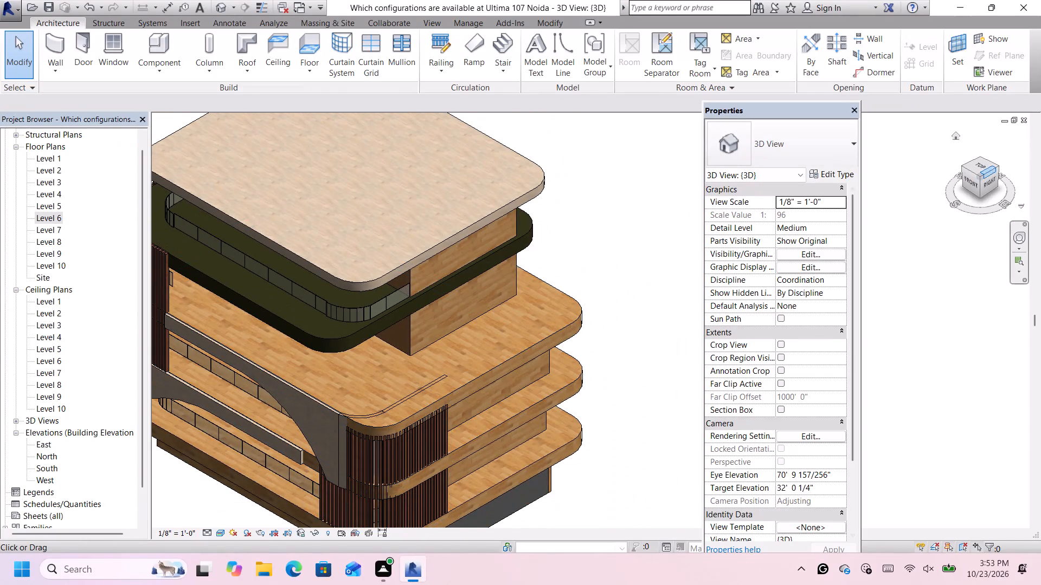
Lengthen the straight side wall behind the column screen to 19' 0" and try to shift it outward toward the extended slab edge.
click(997, 165)
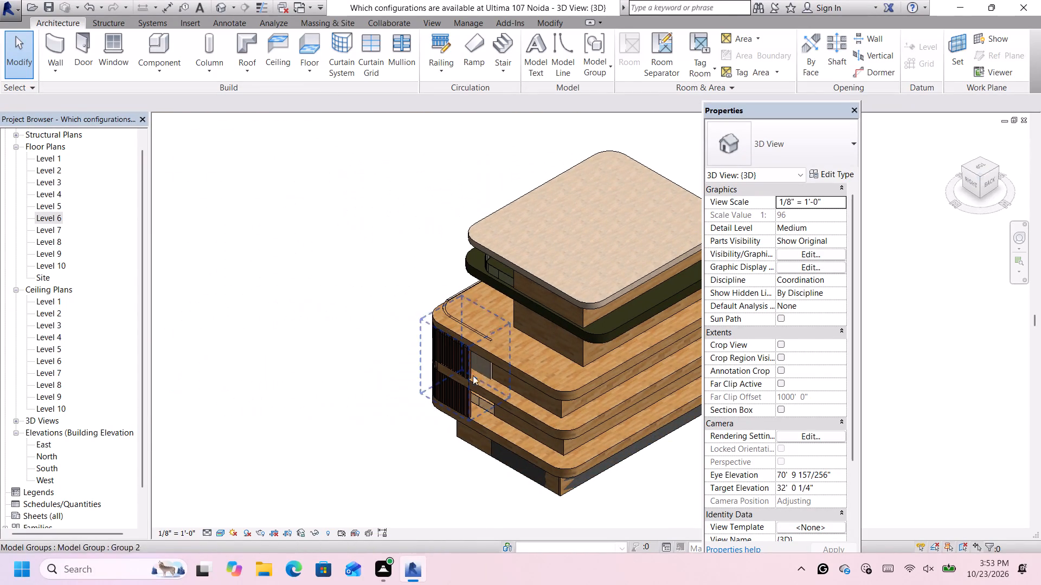
click(489, 367)
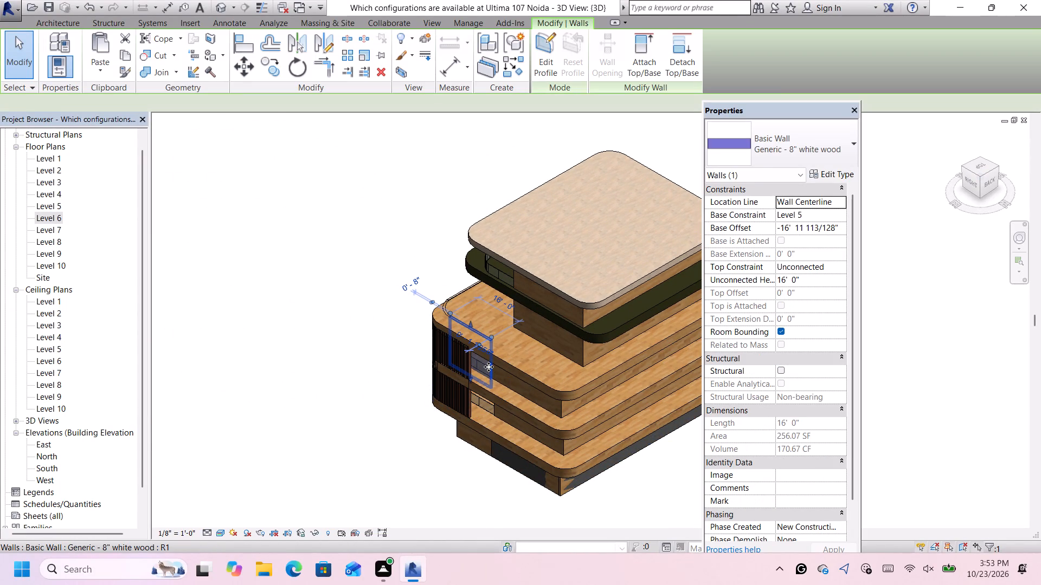
key(Down)
key(Down)
key(Down)
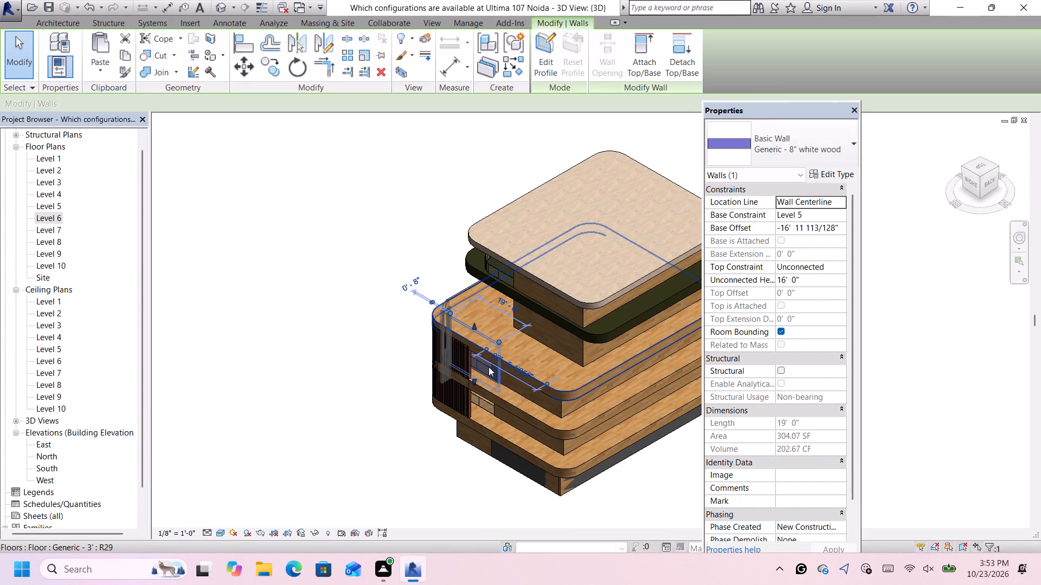
key(Left)
key(Left)
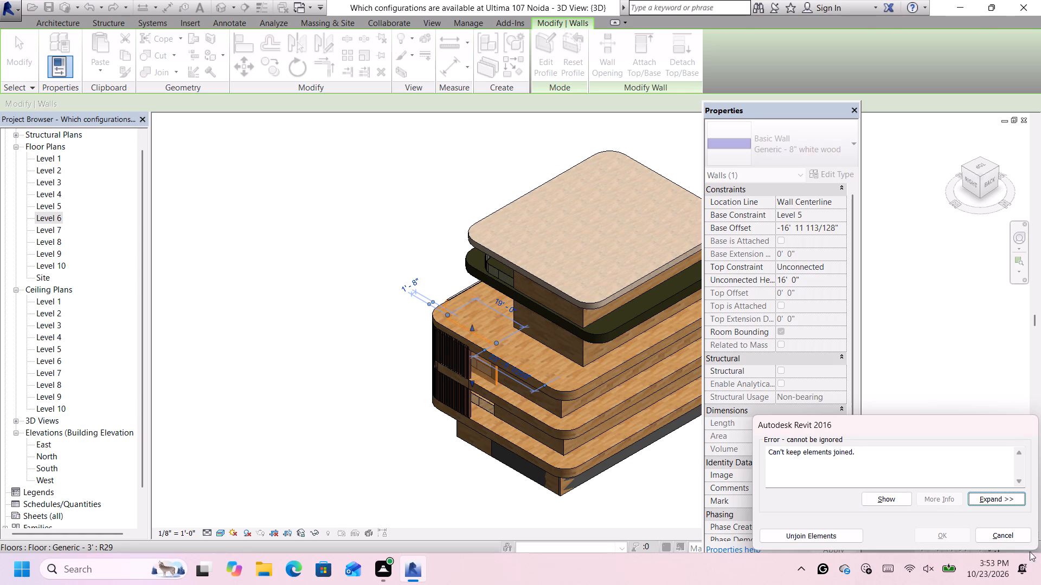
click(993, 530)
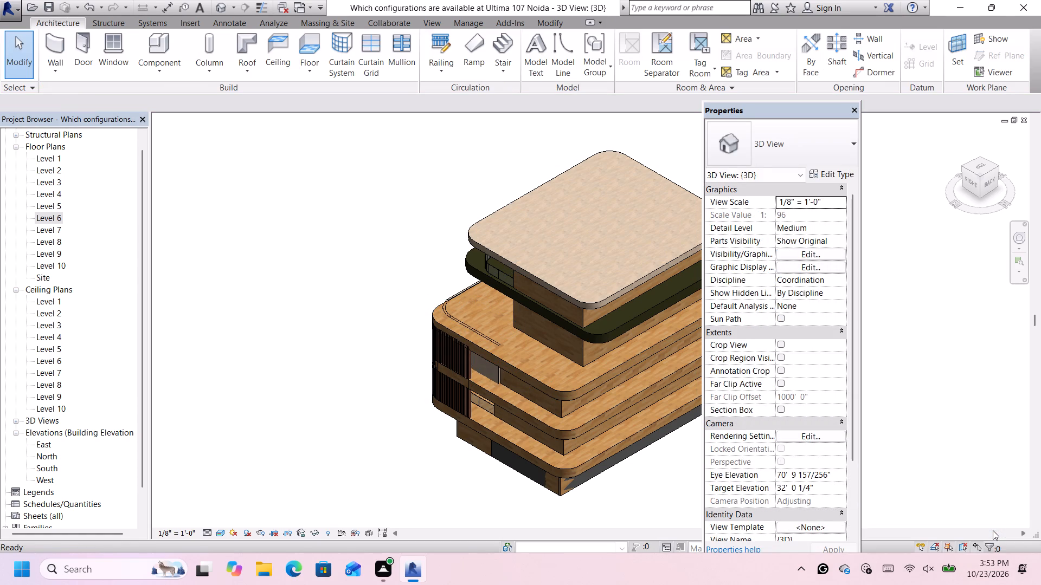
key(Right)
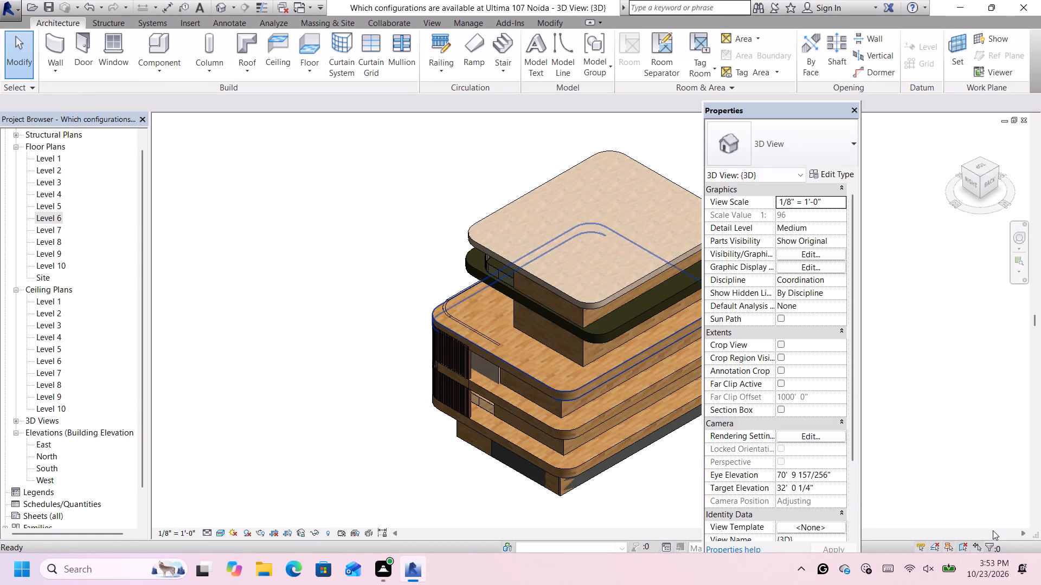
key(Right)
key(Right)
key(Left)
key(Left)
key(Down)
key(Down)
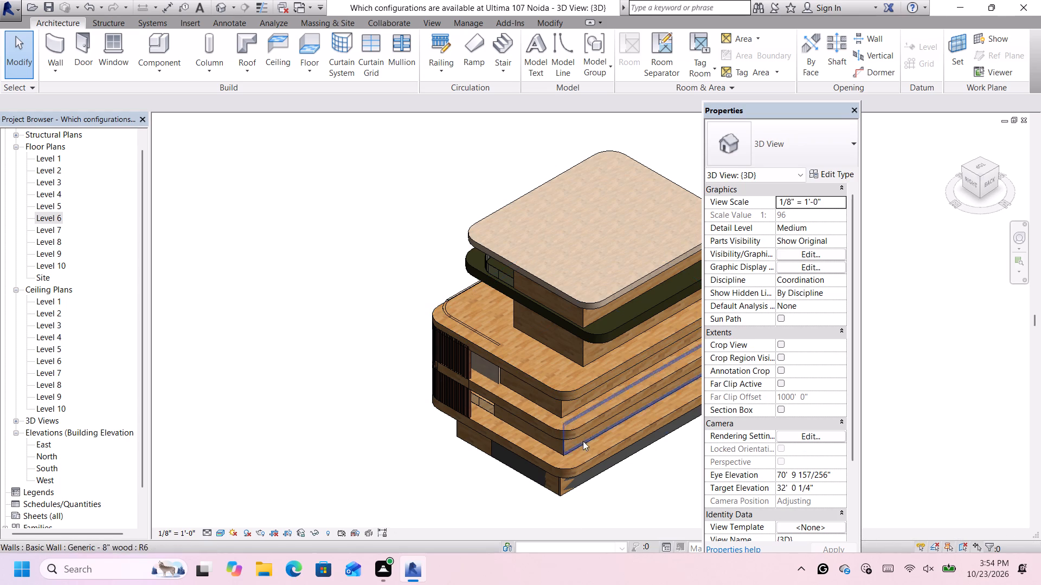
Lengthen the same side wall to 20' 0" and try again to shift it outward toward the slab edge.
click(496, 374)
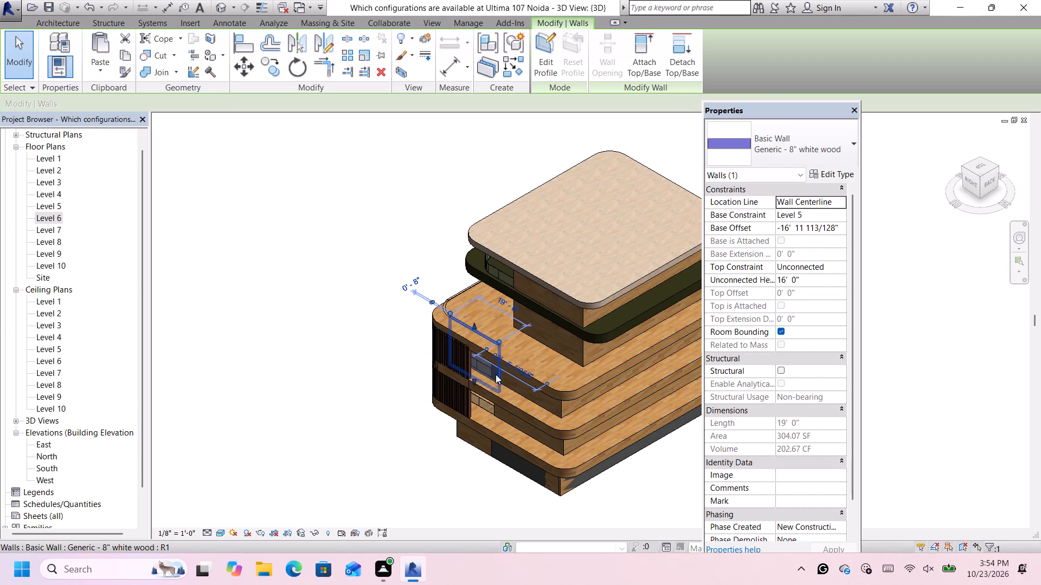
key(Down)
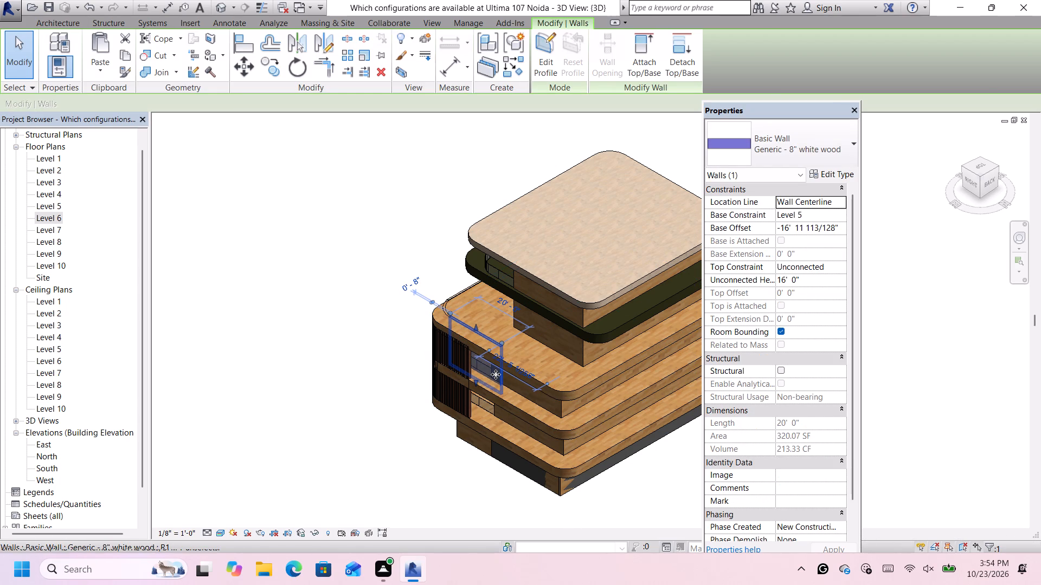
key(Left)
key(Left)
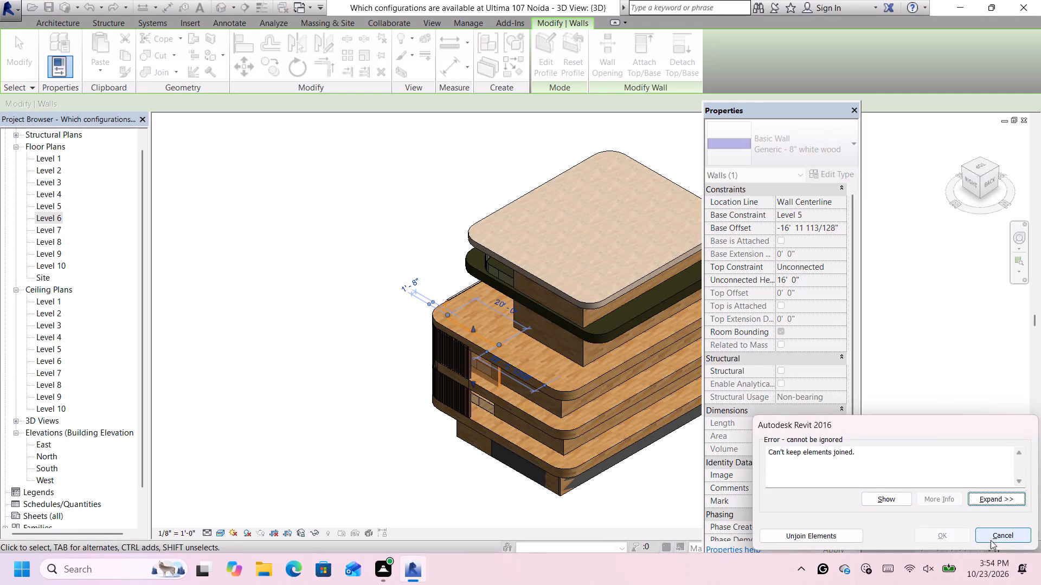
scroll(462, 339, up, 3)
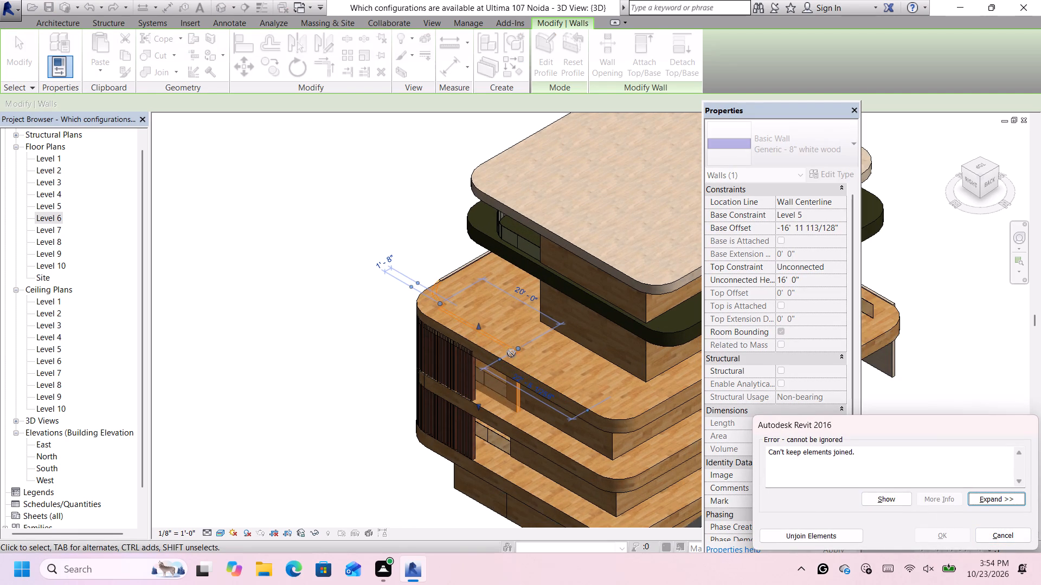
click(1000, 536)
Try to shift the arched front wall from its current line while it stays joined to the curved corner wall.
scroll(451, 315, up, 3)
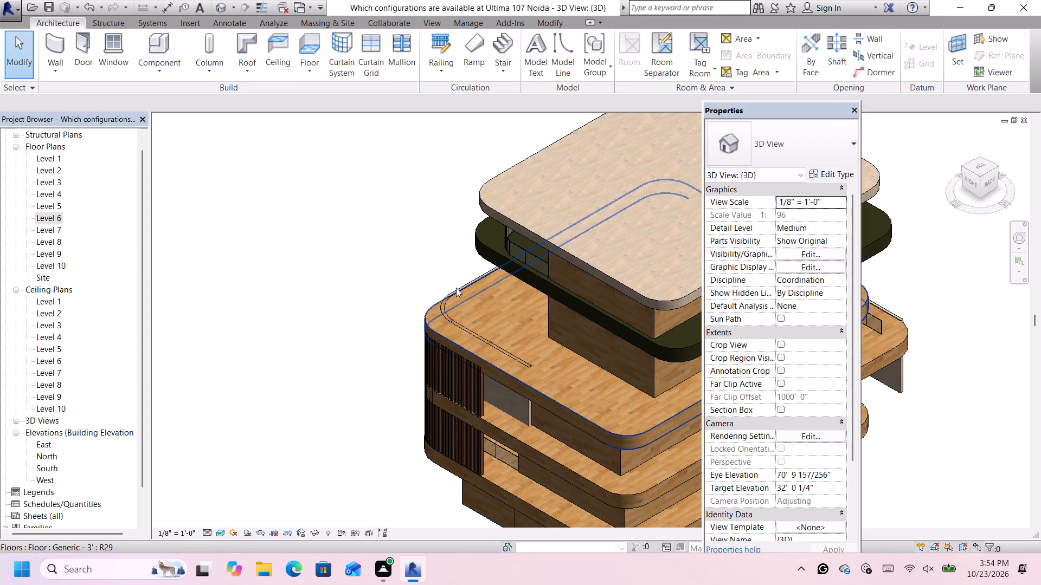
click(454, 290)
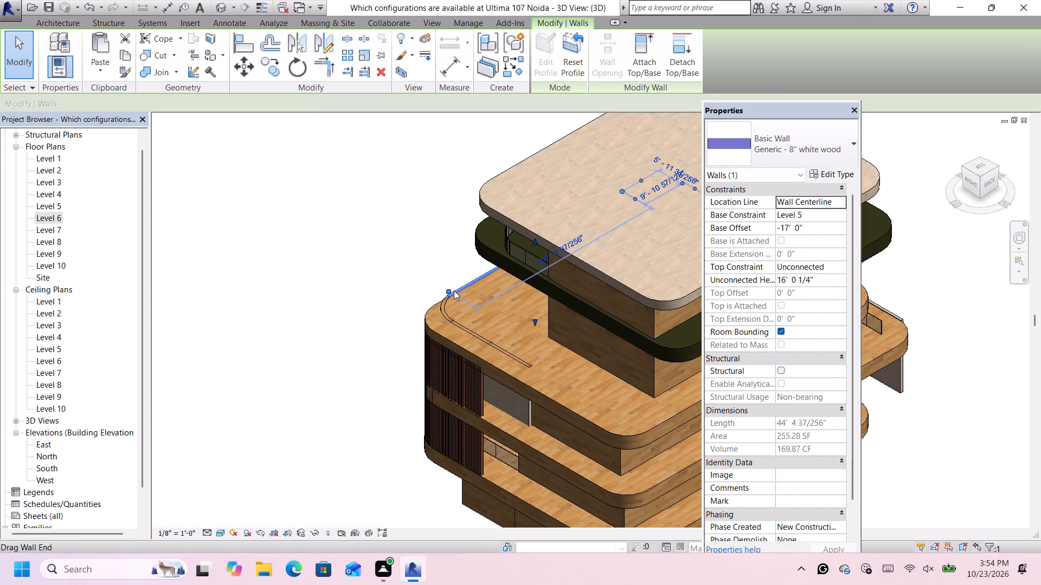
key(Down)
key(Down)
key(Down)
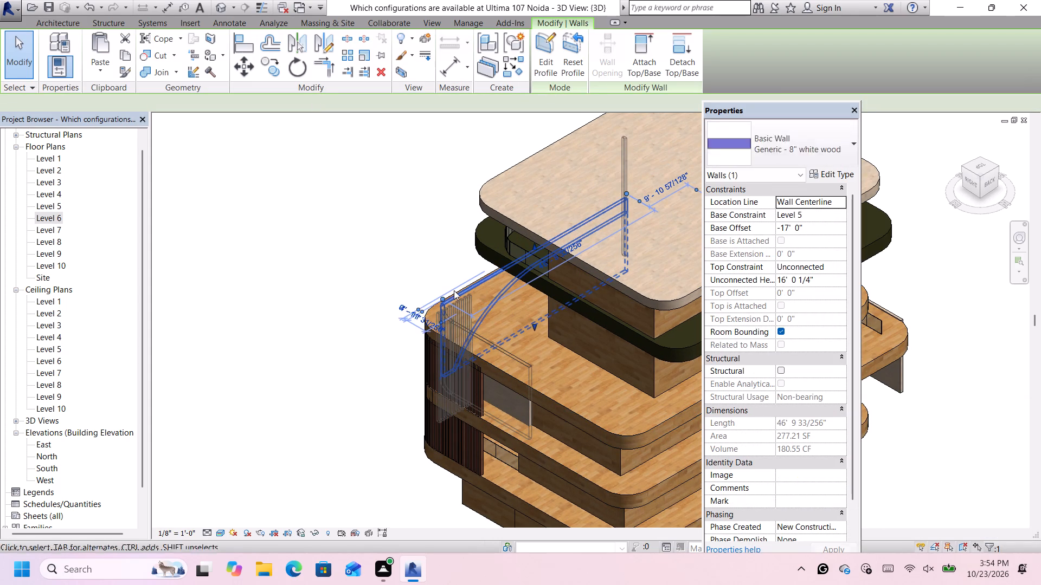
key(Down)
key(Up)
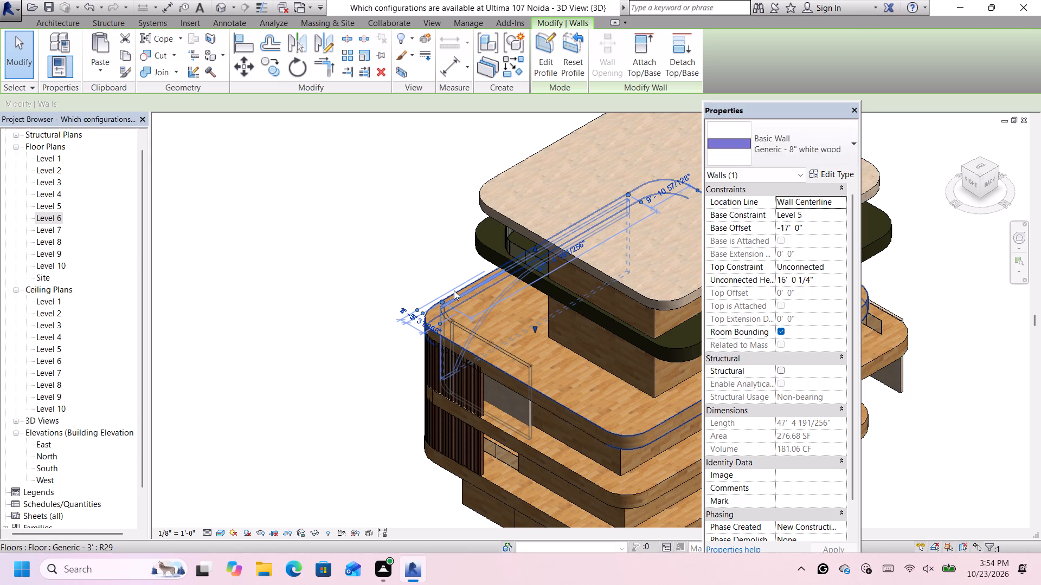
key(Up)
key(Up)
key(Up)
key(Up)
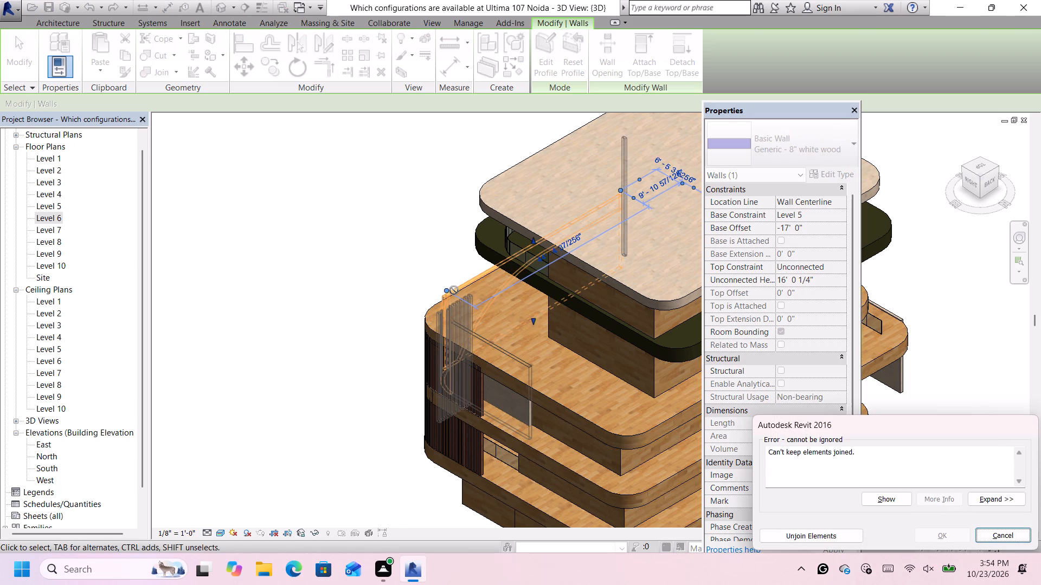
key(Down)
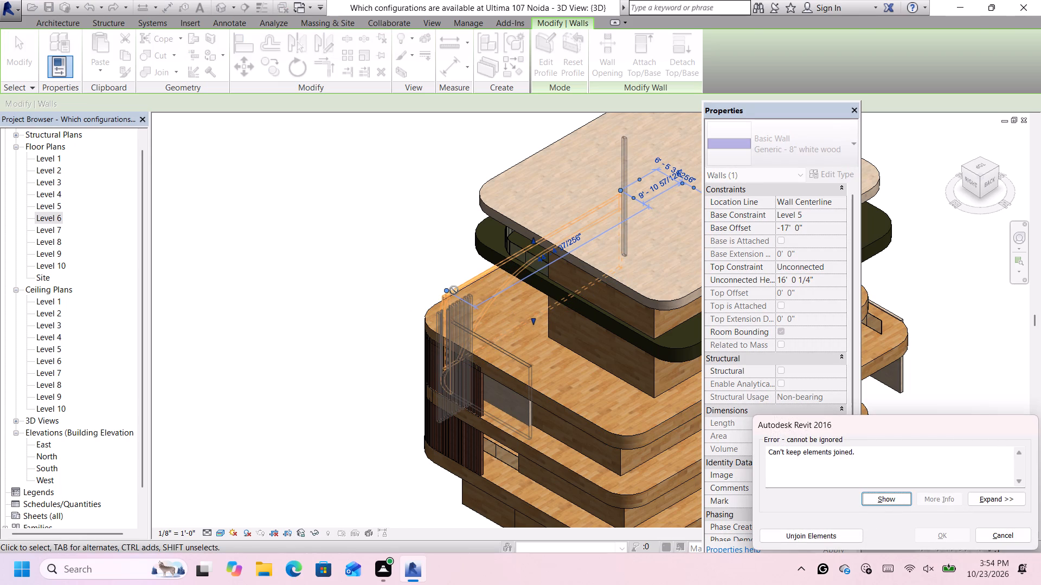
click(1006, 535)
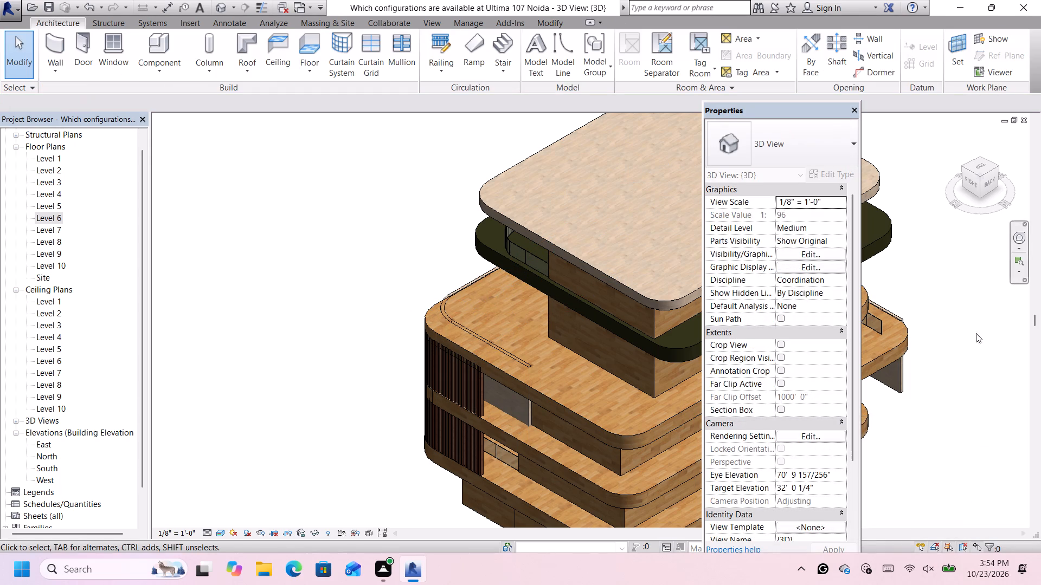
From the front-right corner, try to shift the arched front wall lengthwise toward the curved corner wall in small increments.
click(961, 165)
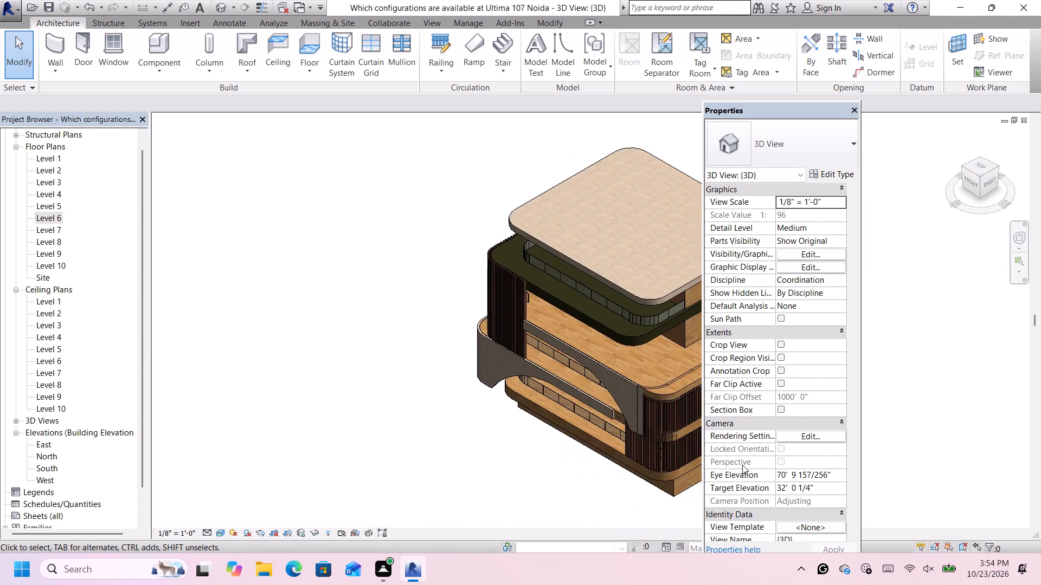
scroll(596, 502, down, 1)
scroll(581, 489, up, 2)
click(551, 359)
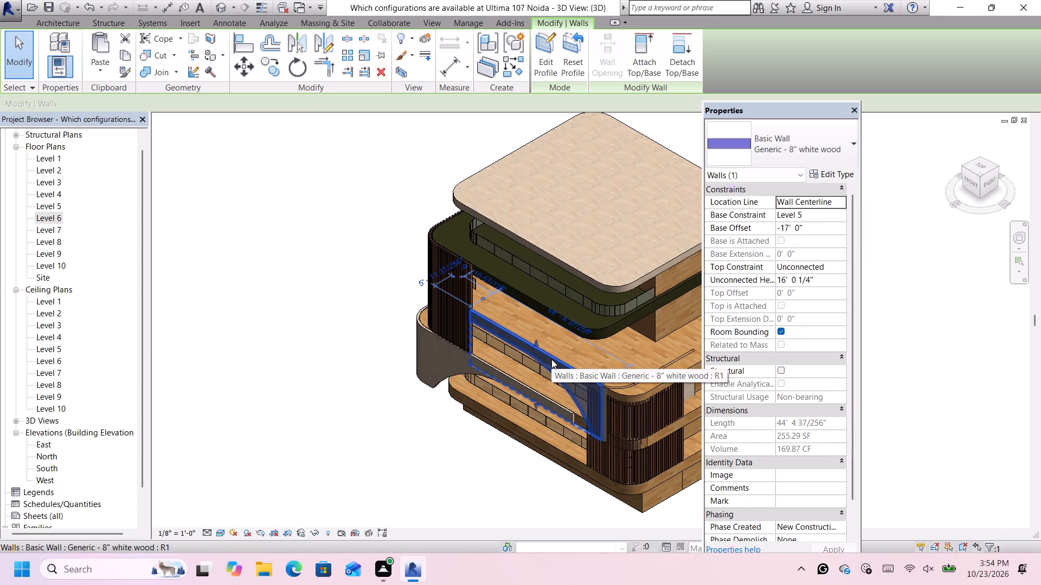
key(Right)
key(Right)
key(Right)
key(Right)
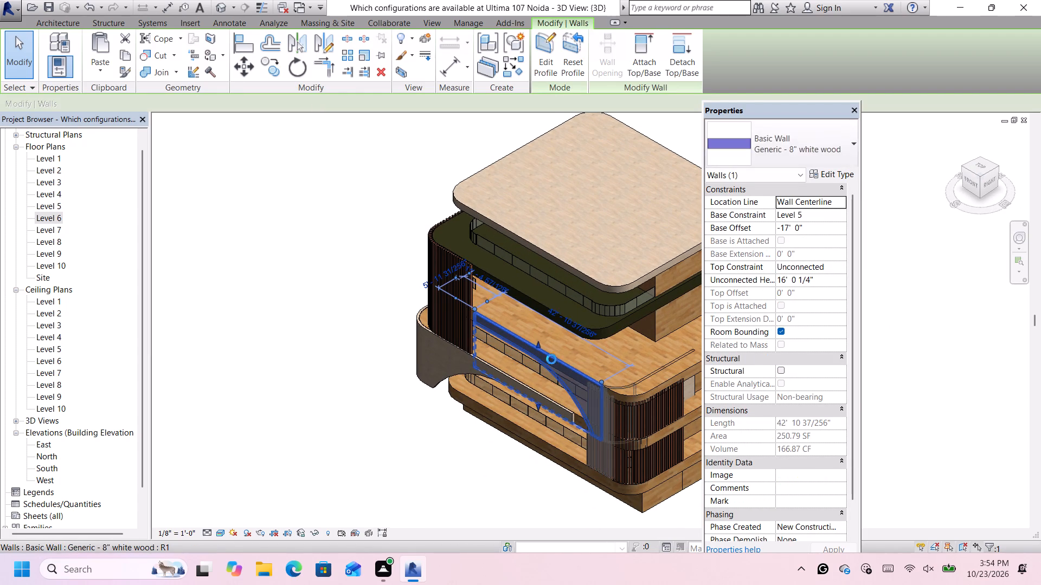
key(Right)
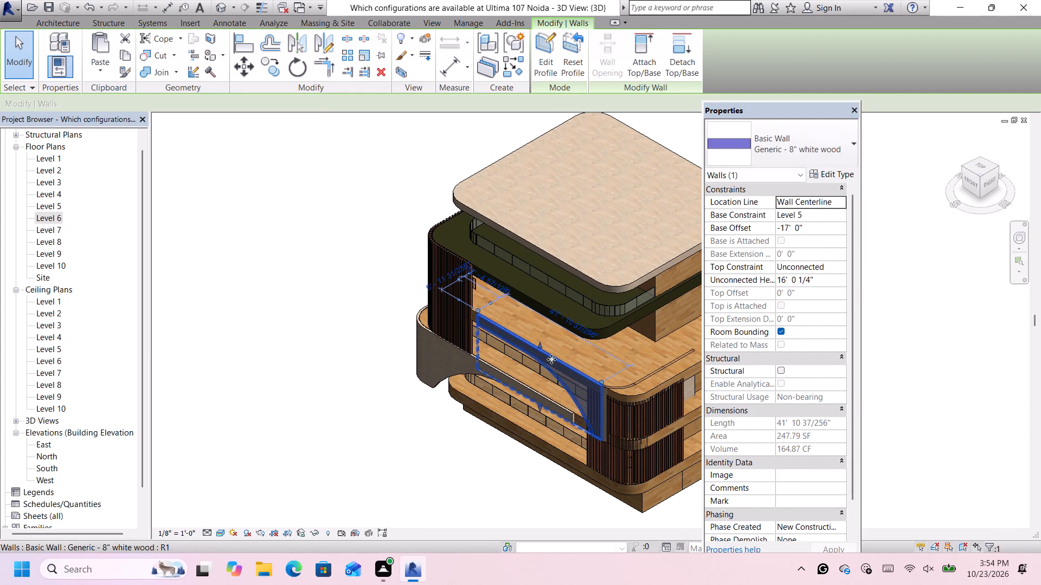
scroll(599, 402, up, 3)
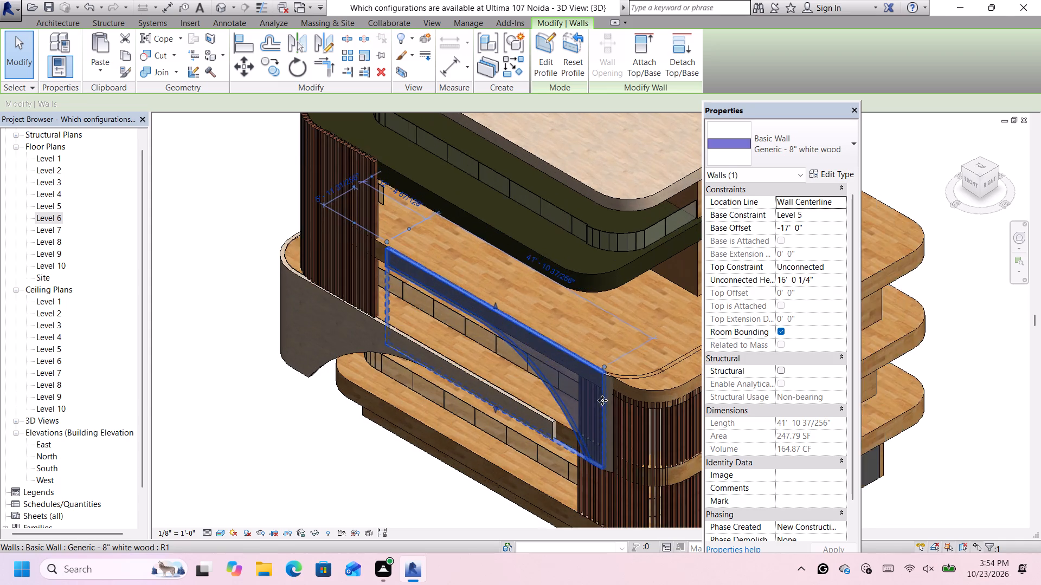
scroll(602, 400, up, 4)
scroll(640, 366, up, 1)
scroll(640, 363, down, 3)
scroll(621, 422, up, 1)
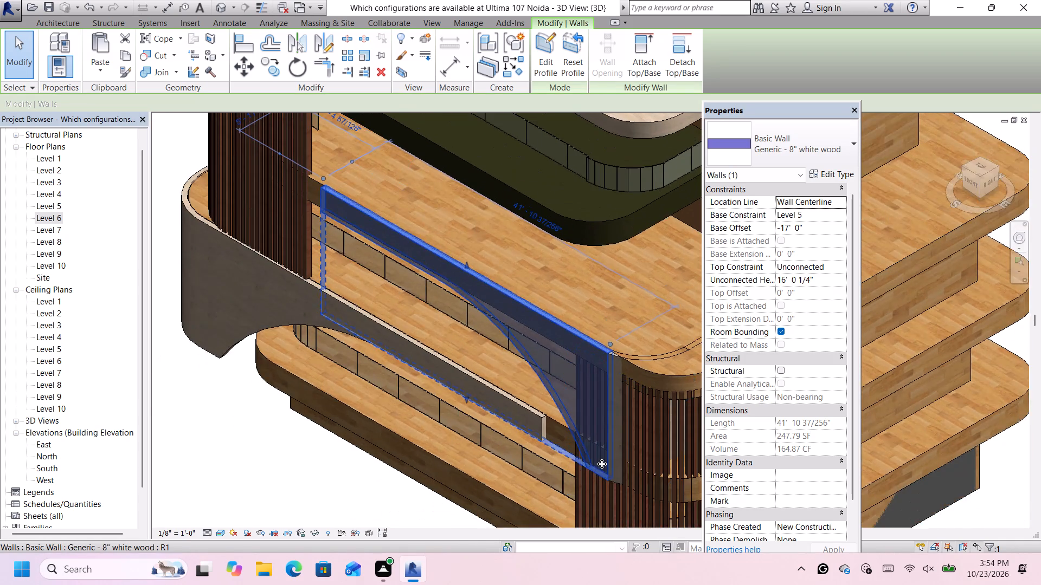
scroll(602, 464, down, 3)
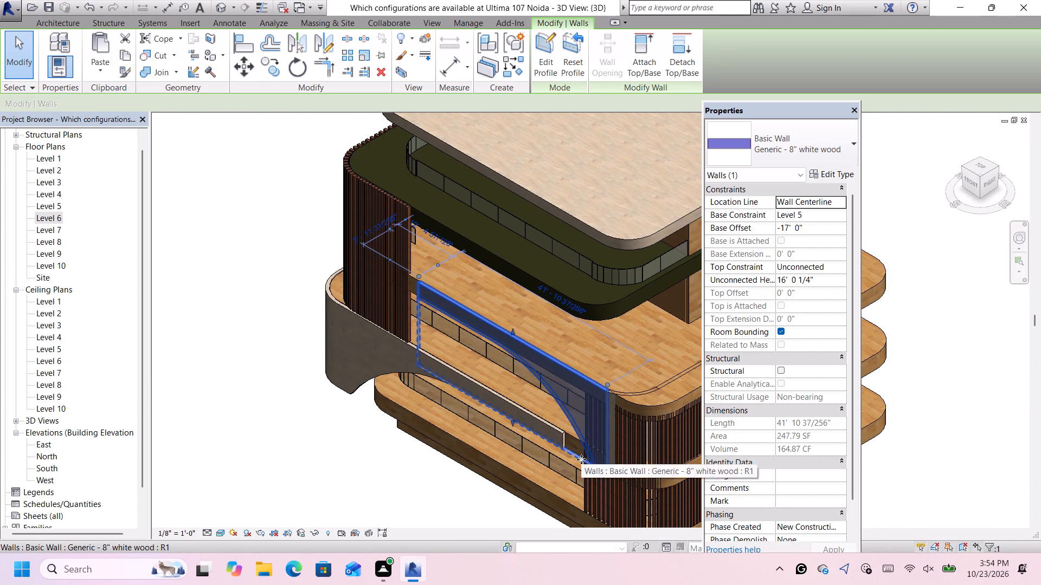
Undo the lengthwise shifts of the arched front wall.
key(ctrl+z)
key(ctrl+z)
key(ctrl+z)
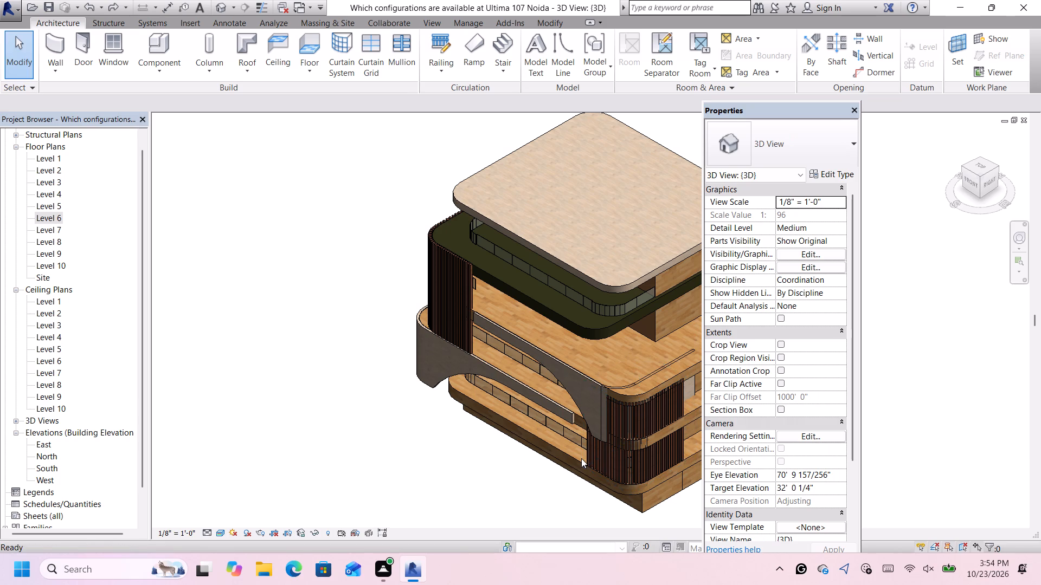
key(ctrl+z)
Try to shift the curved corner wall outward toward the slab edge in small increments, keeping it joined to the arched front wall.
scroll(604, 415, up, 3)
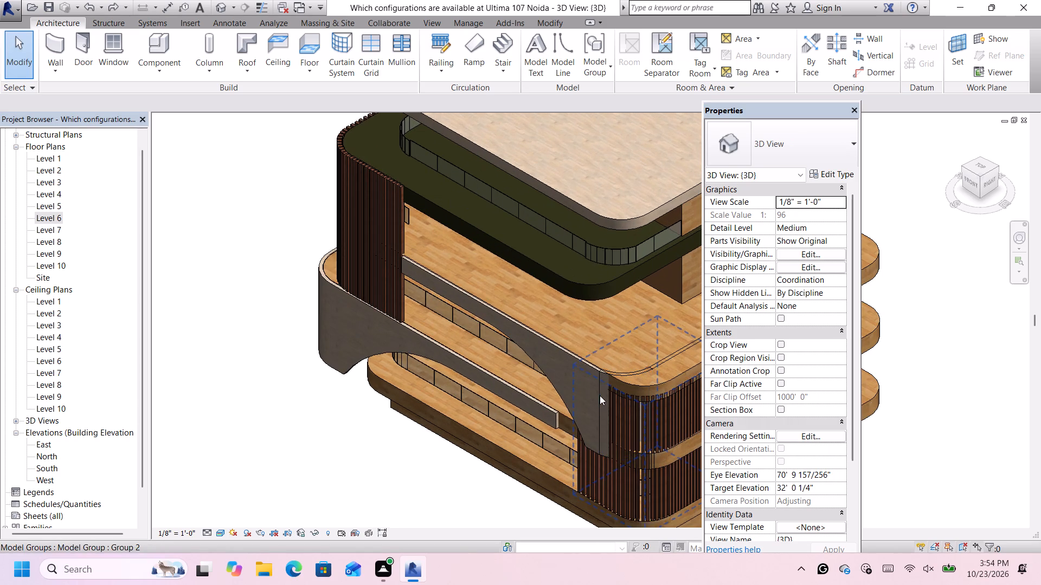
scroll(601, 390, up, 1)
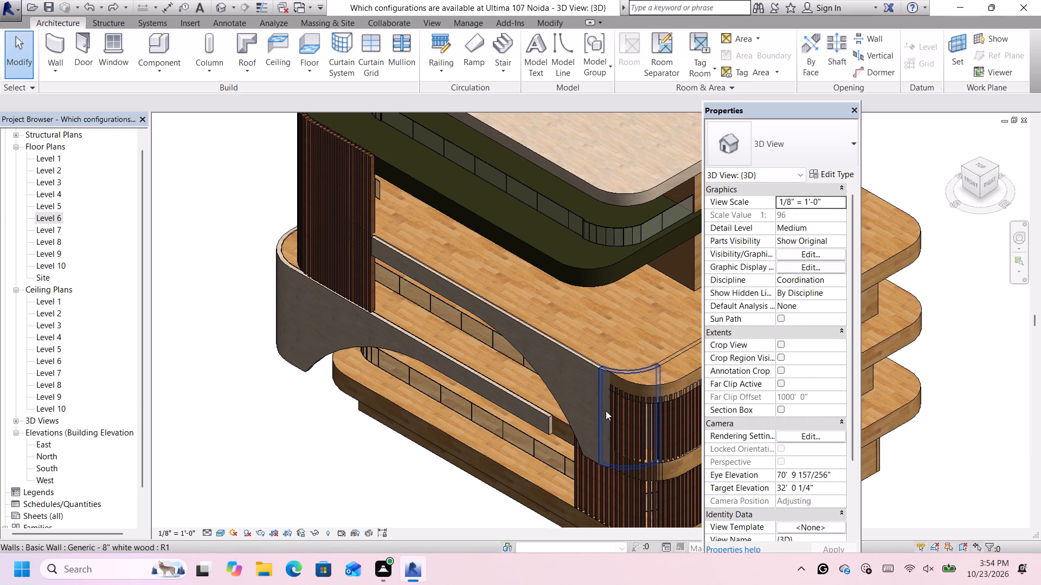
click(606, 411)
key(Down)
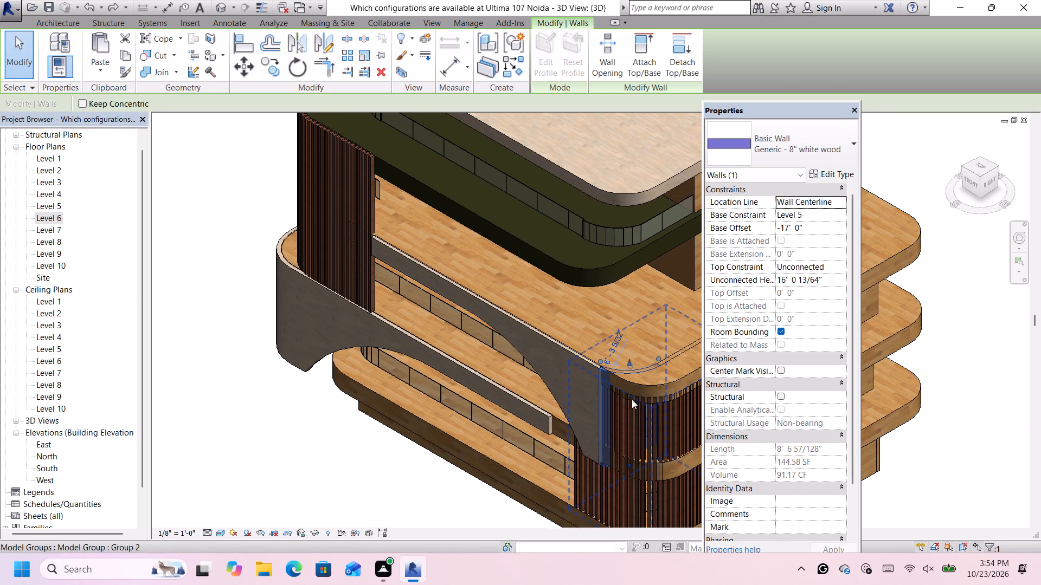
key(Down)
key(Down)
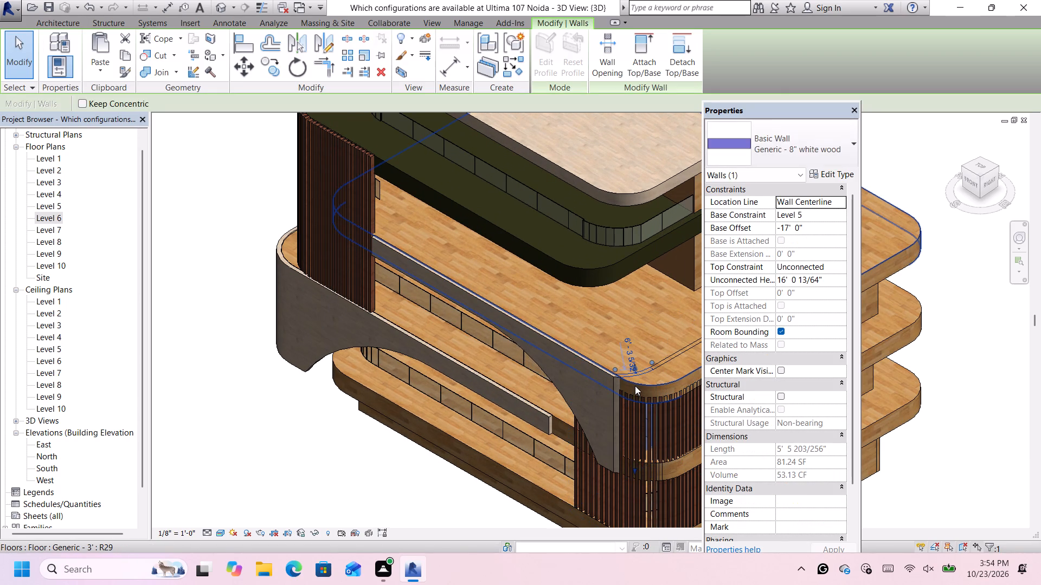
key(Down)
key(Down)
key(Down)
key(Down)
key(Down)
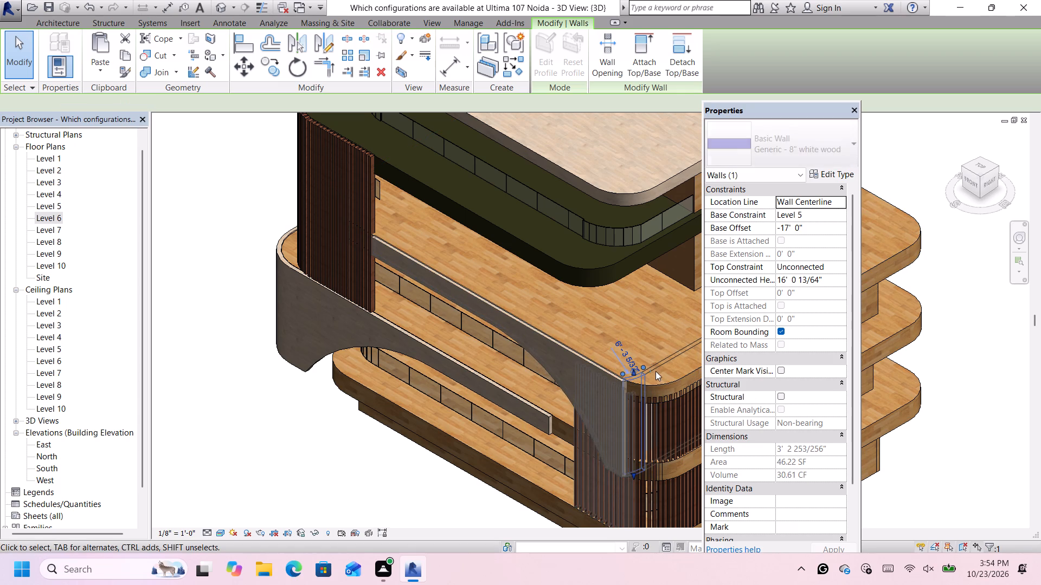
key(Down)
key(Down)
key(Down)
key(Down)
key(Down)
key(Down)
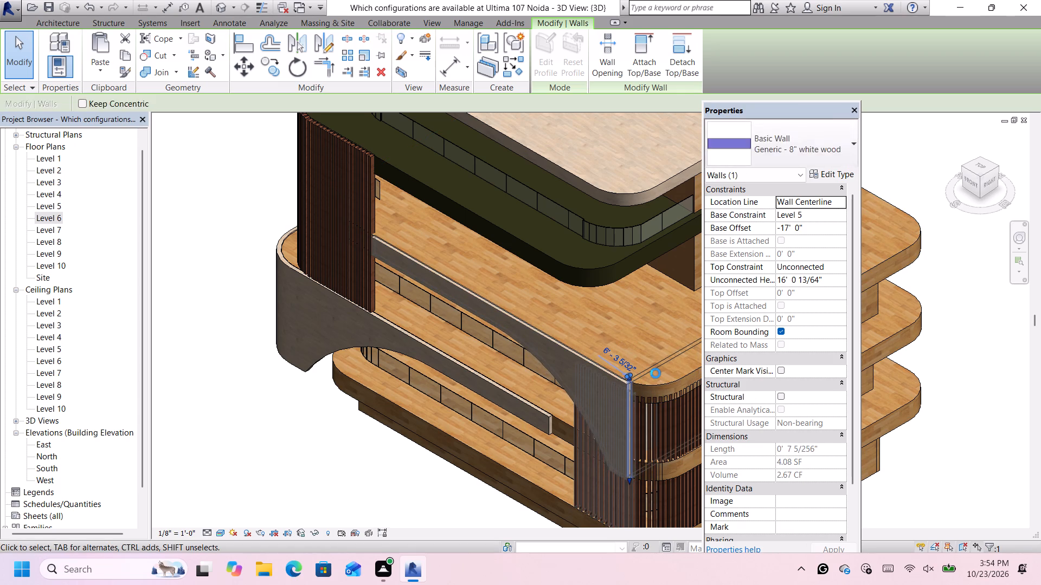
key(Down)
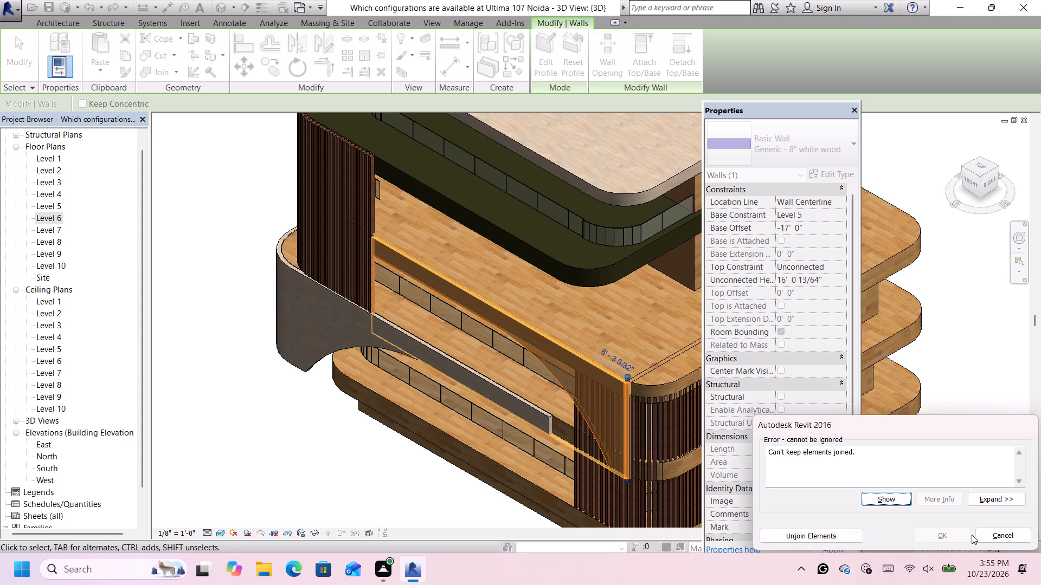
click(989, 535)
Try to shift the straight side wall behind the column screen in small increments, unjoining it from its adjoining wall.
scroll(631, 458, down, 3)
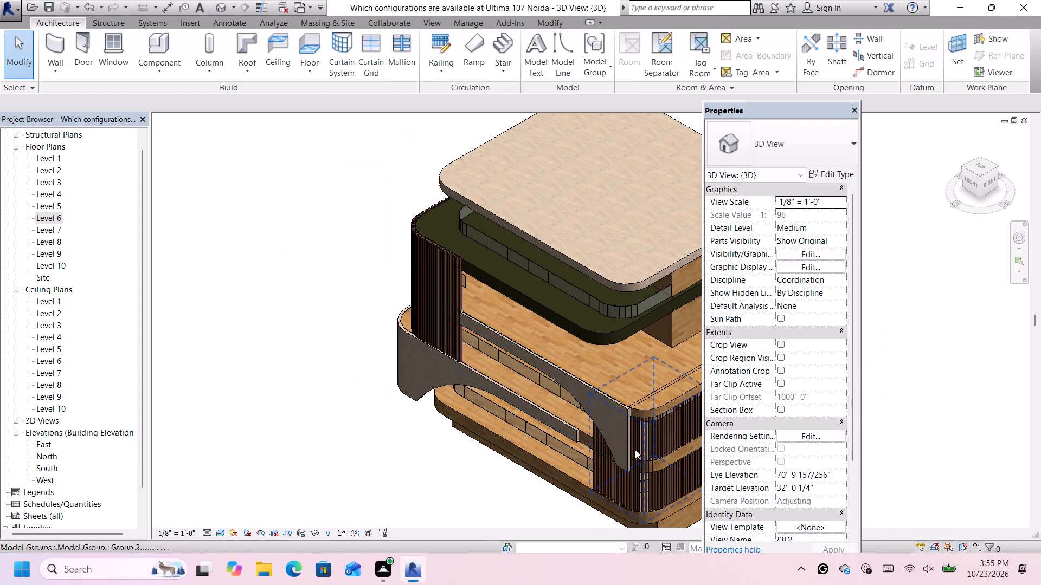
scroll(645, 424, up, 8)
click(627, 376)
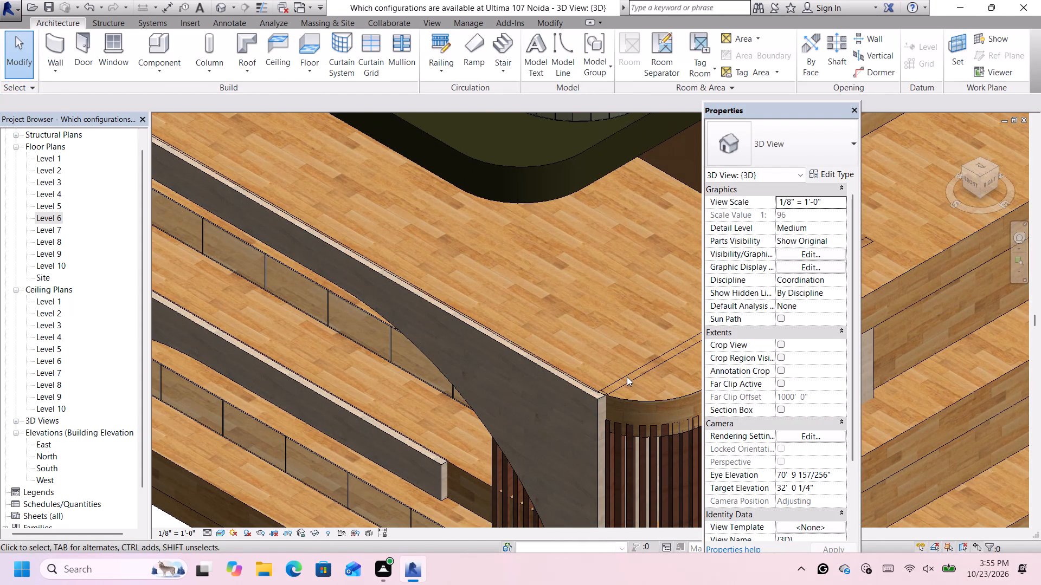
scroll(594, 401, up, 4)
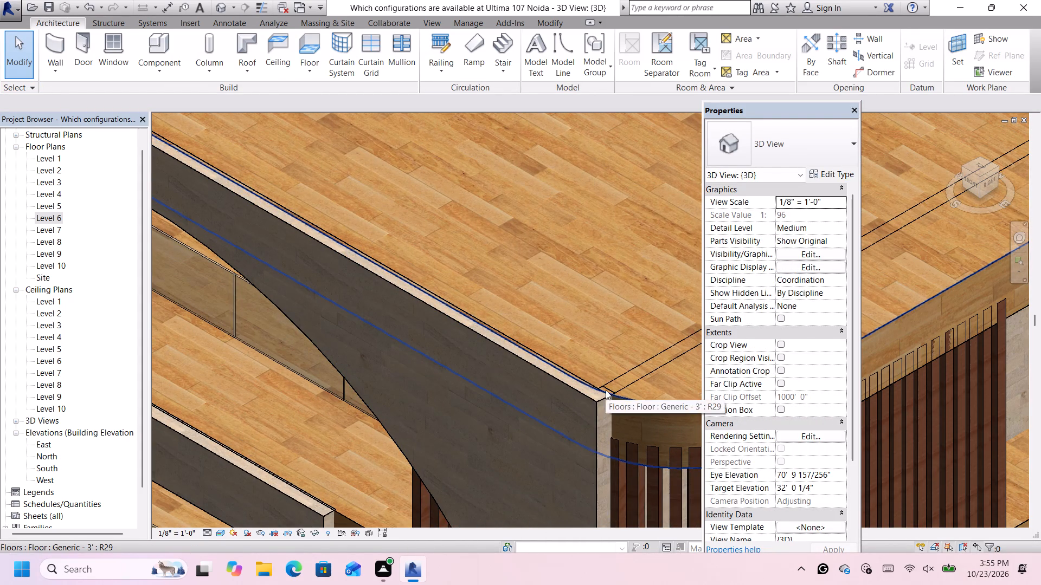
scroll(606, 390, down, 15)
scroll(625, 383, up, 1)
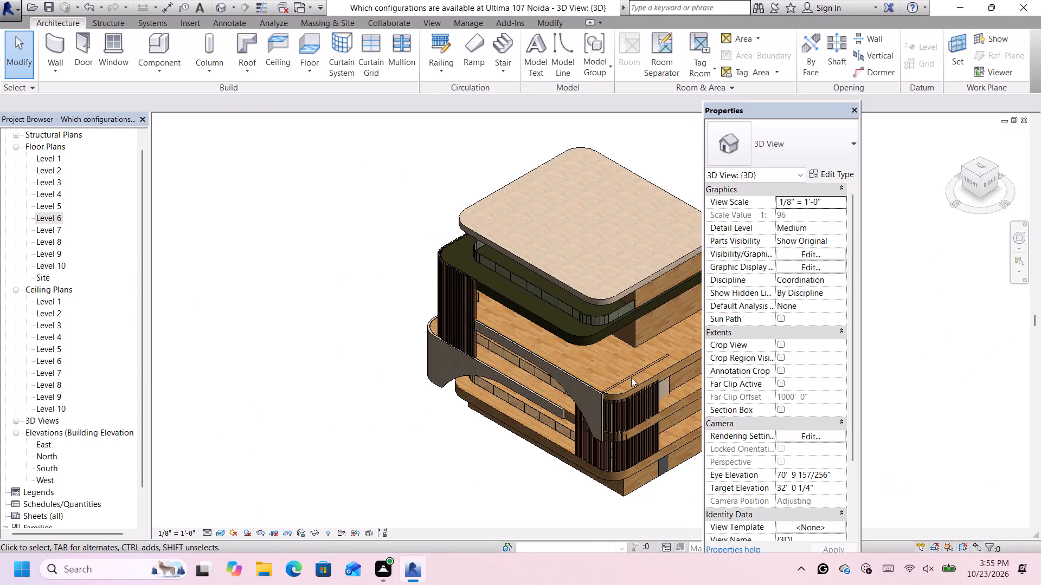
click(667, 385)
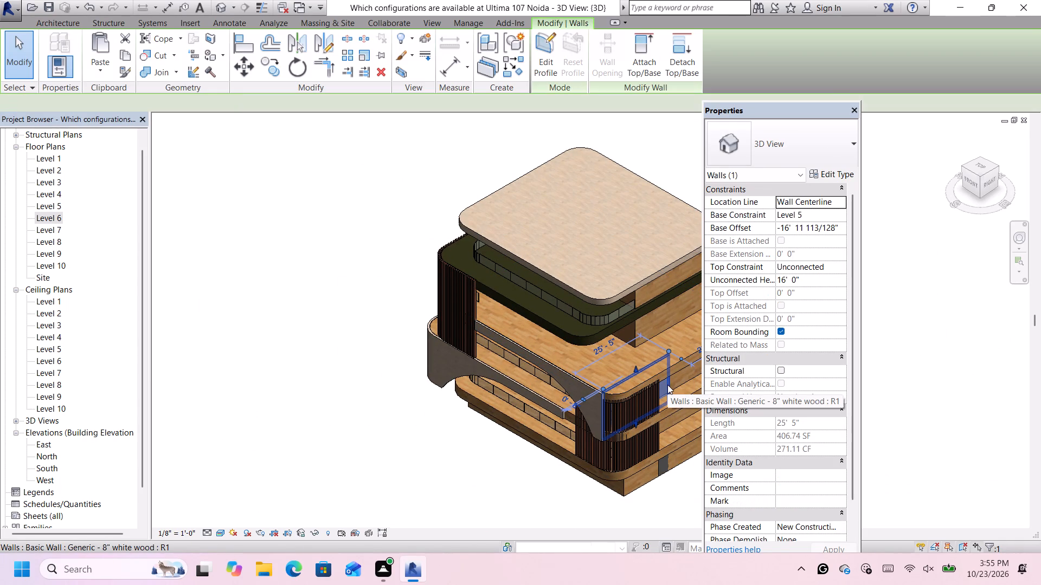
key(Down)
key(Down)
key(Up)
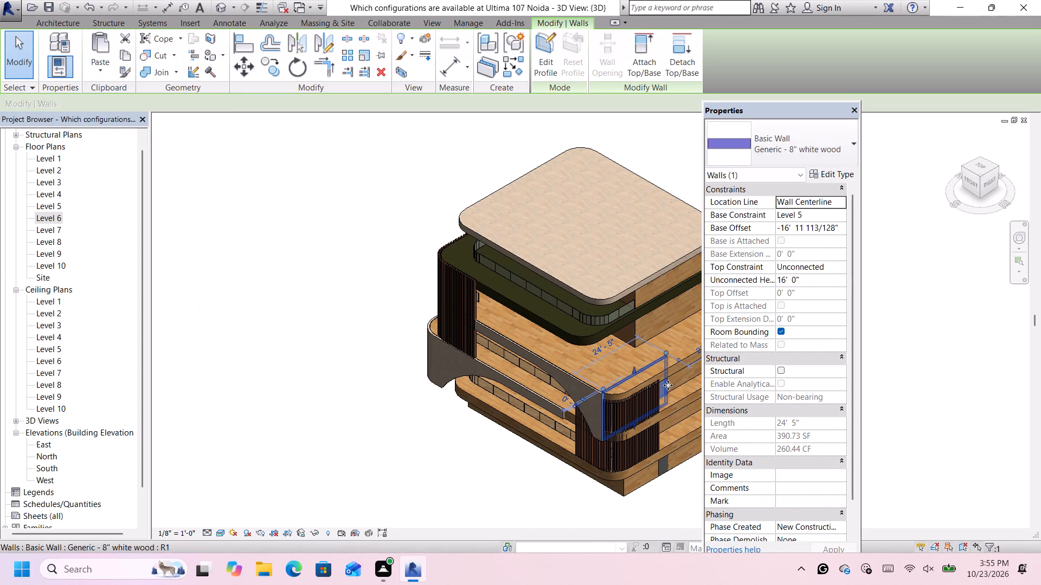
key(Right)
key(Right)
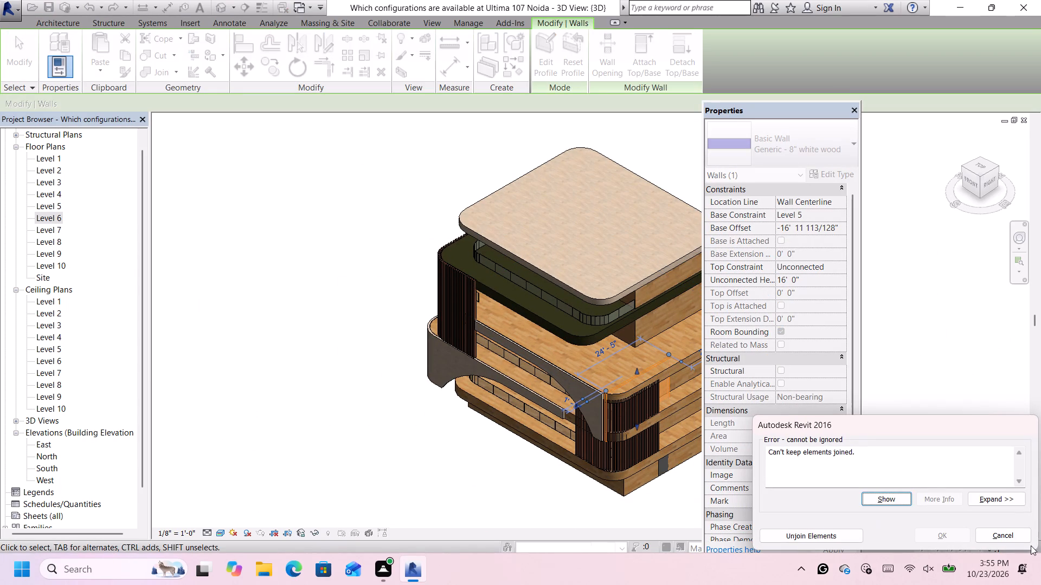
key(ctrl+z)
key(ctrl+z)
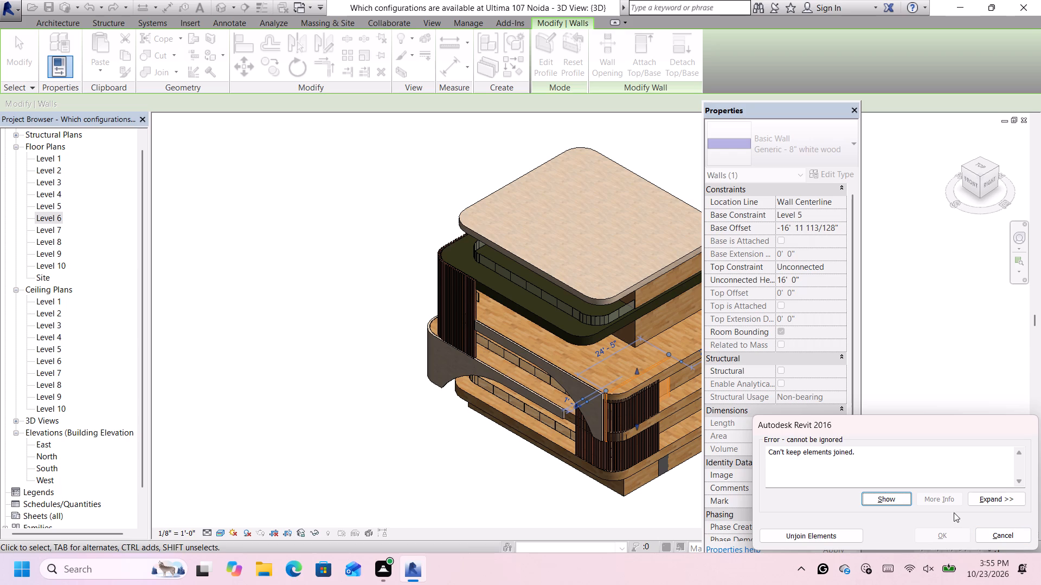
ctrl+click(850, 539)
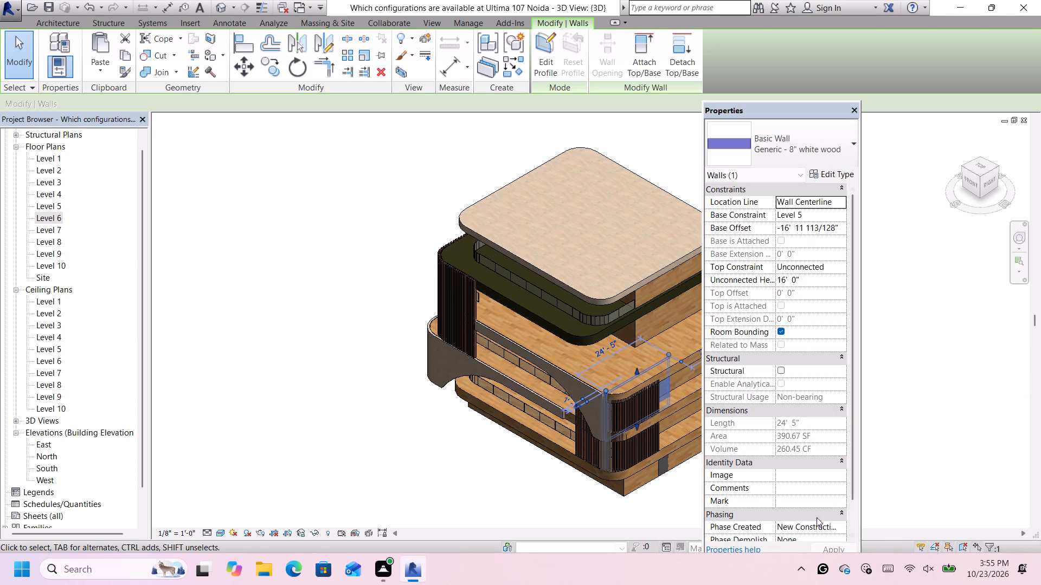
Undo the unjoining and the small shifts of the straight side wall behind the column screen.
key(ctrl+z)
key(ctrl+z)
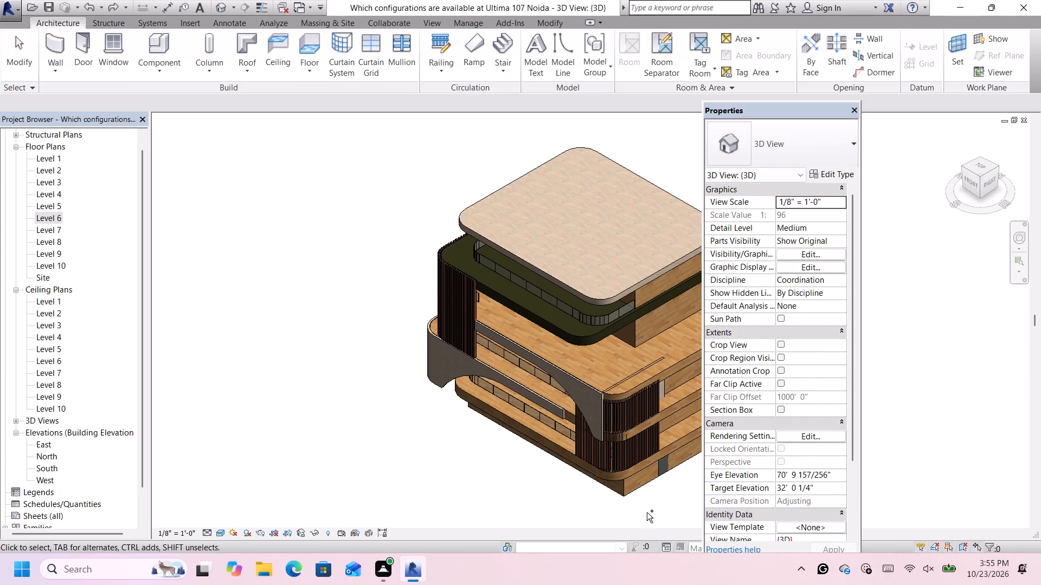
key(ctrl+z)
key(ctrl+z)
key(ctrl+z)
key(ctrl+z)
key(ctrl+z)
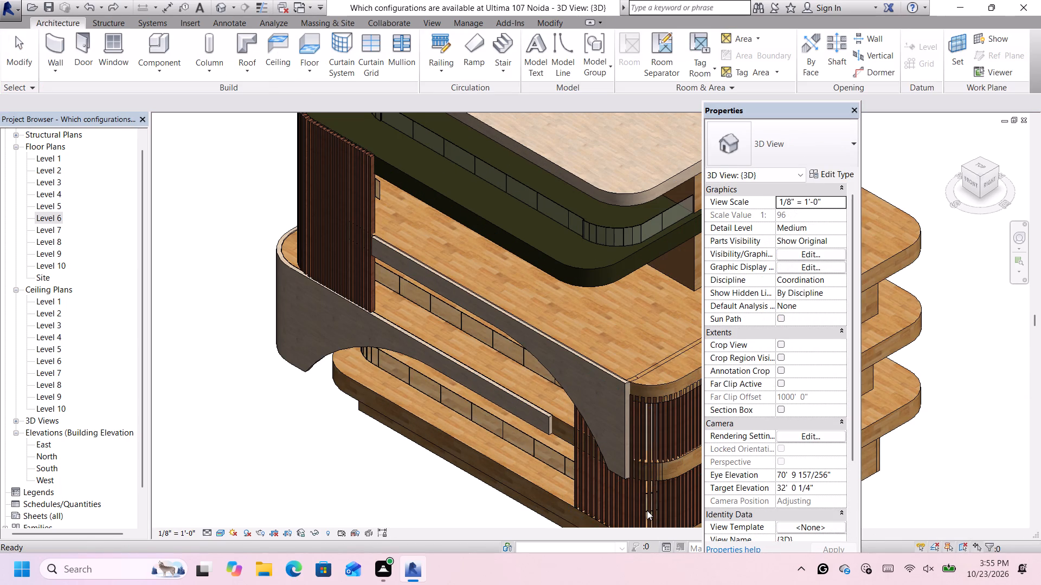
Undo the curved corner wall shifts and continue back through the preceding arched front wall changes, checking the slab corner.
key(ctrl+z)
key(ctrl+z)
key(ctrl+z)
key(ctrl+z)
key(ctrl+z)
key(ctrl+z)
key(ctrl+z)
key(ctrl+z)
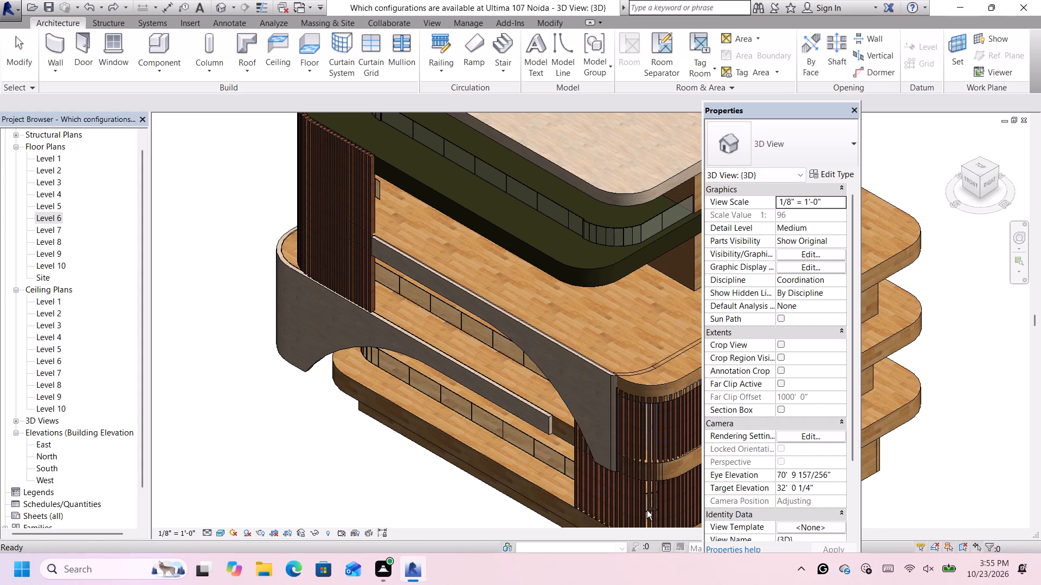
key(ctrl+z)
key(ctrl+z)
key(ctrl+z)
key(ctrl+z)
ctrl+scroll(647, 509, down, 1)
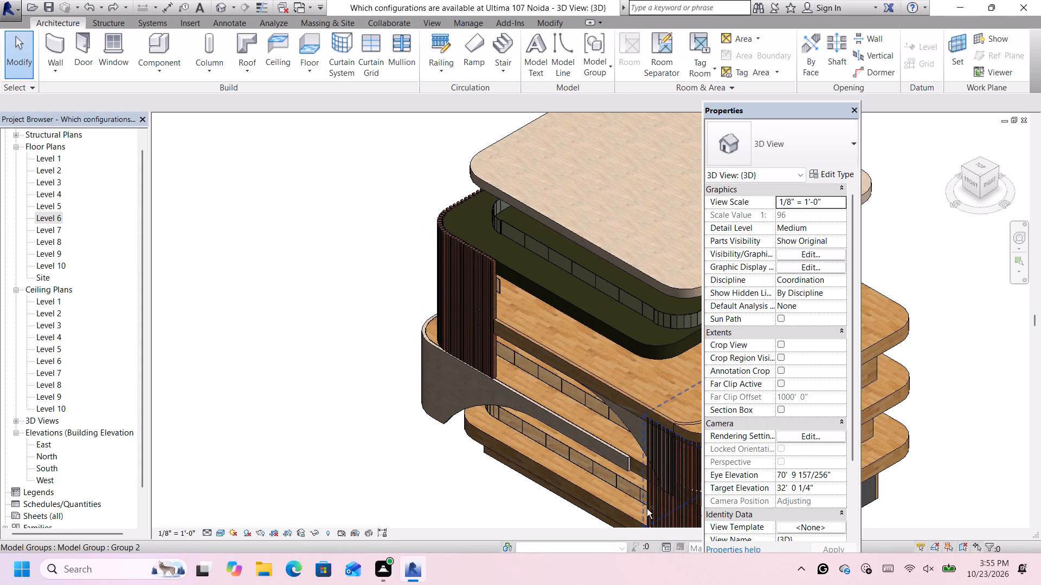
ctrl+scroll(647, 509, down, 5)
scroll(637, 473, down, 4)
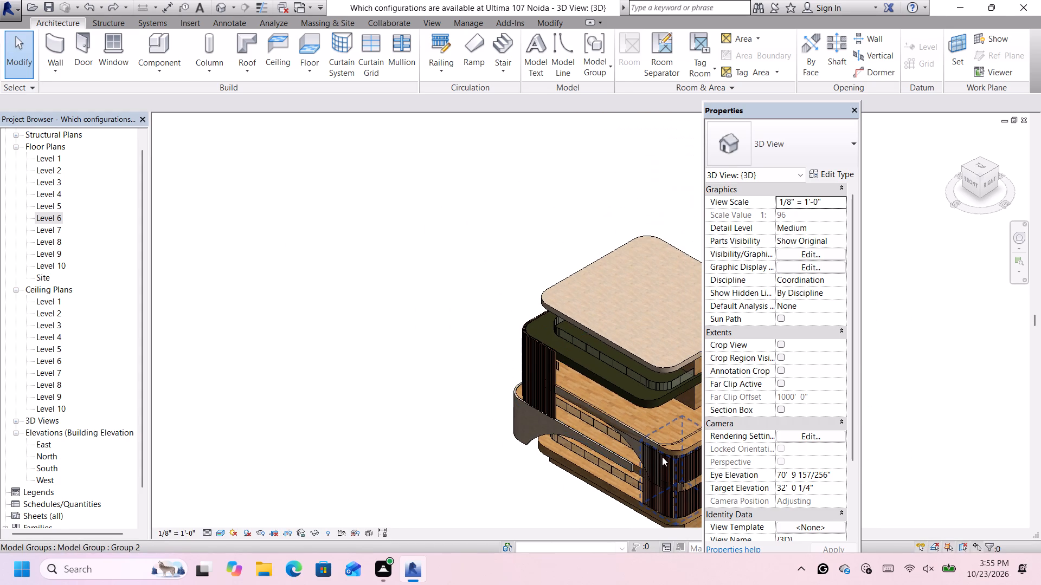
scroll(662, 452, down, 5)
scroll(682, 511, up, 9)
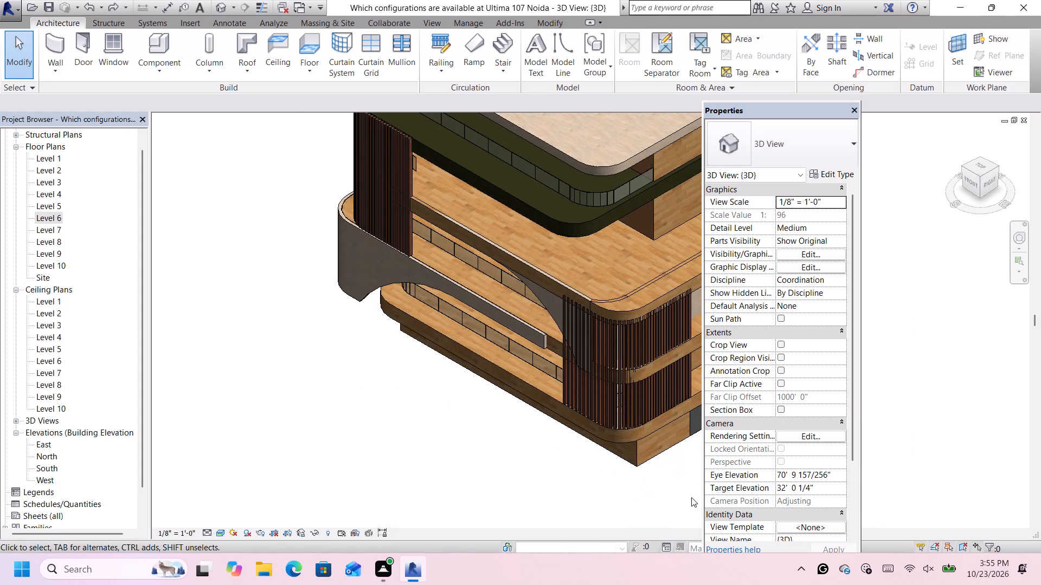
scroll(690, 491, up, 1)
Keep undoing earlier wall moves until the arched front wall again stands outside the slab's front edge, and check the corner.
key(ctrl+z)
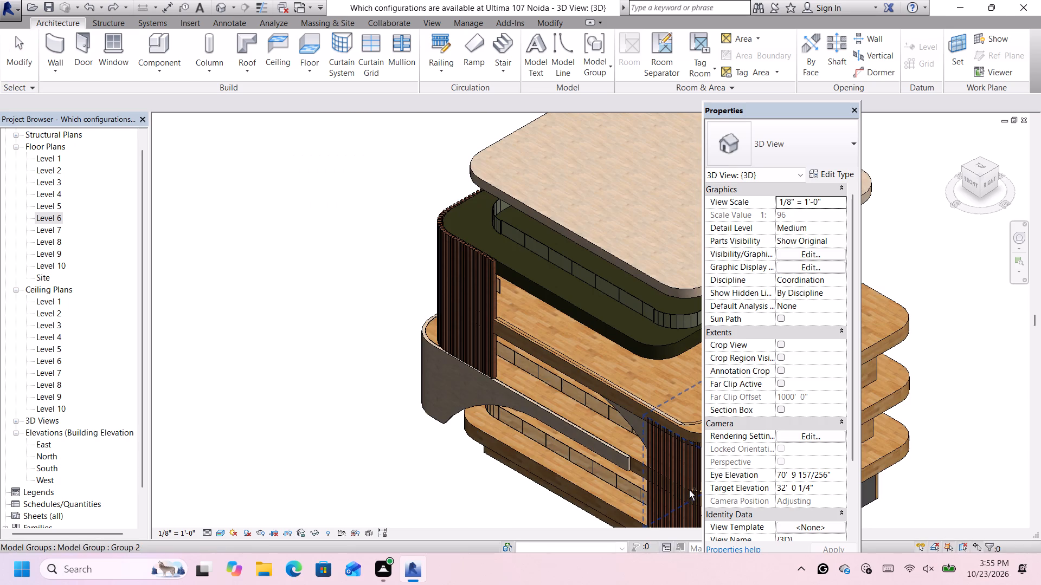
key(ctrl+z)
key(ctrl+z)
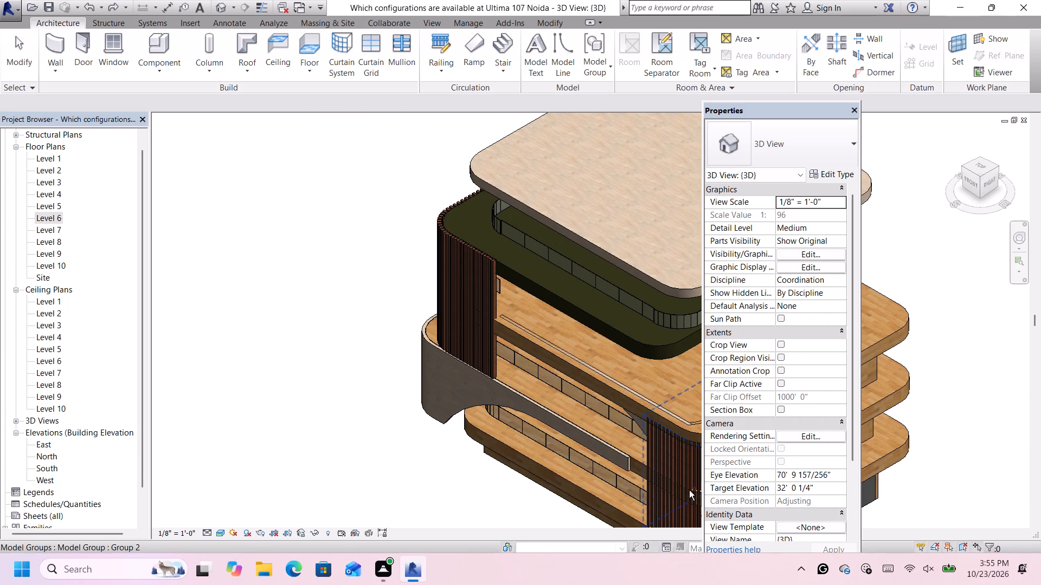
key(ctrl+z)
key(ctrl+z)
key(ctrl+z)
key(ctrl+z)
ctrl+scroll(689, 490, down, 2)
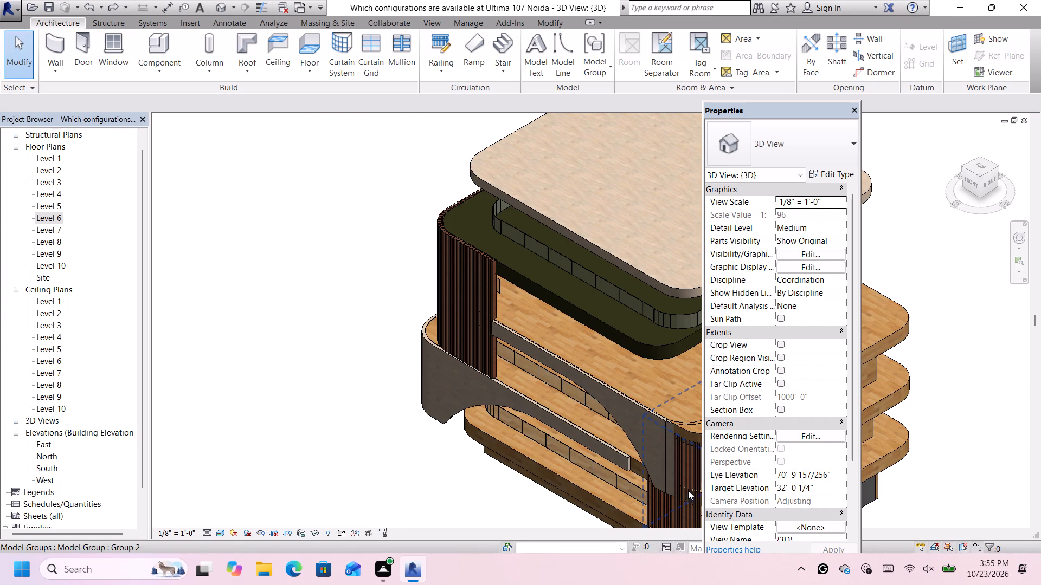
ctrl+scroll(688, 490, down, 4)
scroll(685, 500, up, 6)
scroll(690, 506, down, 12)
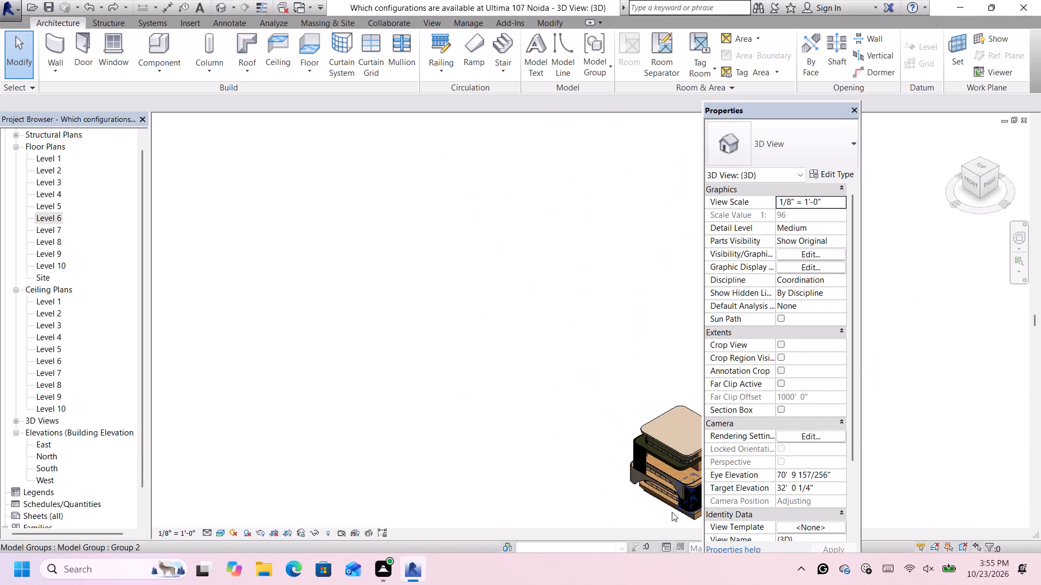
scroll(689, 526, up, 11)
scroll(1022, 430, up, 3)
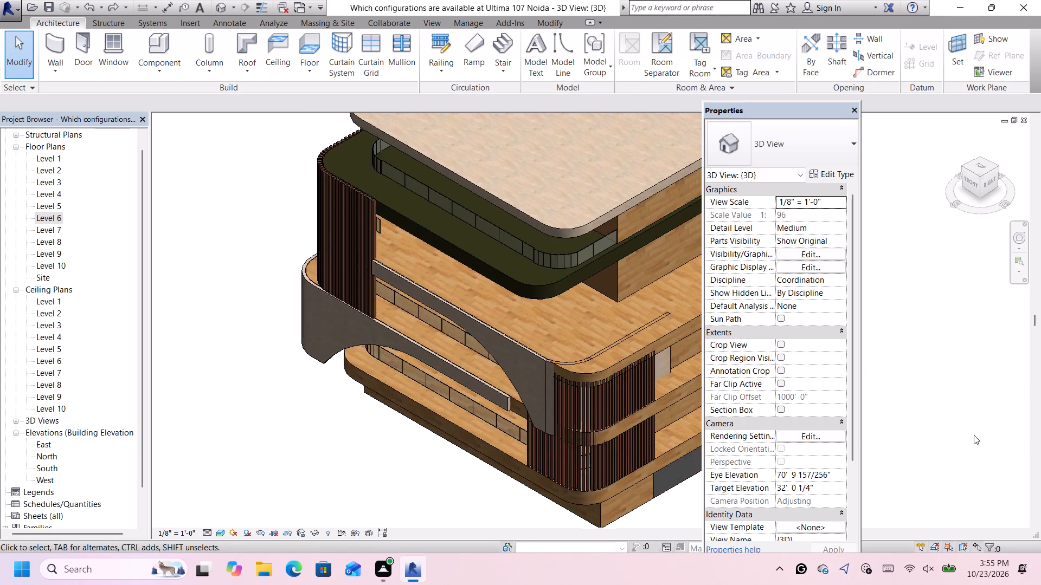
Start shifting the straight side wall behind the column screen in small increments, unjoining it from the curved corner wall.
scroll(974, 435, up, 1)
scroll(480, 327, up, 3)
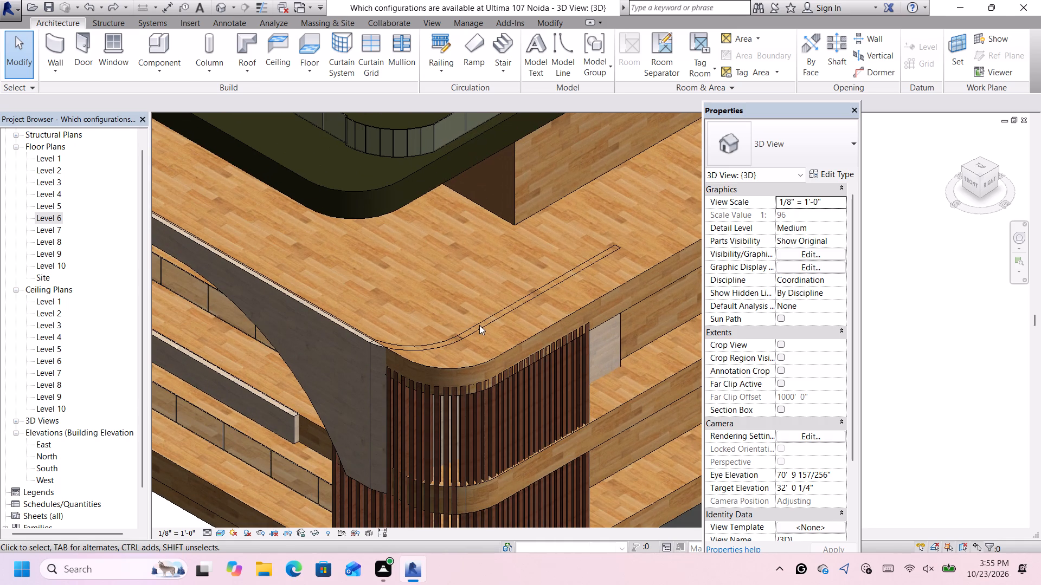
click(614, 347)
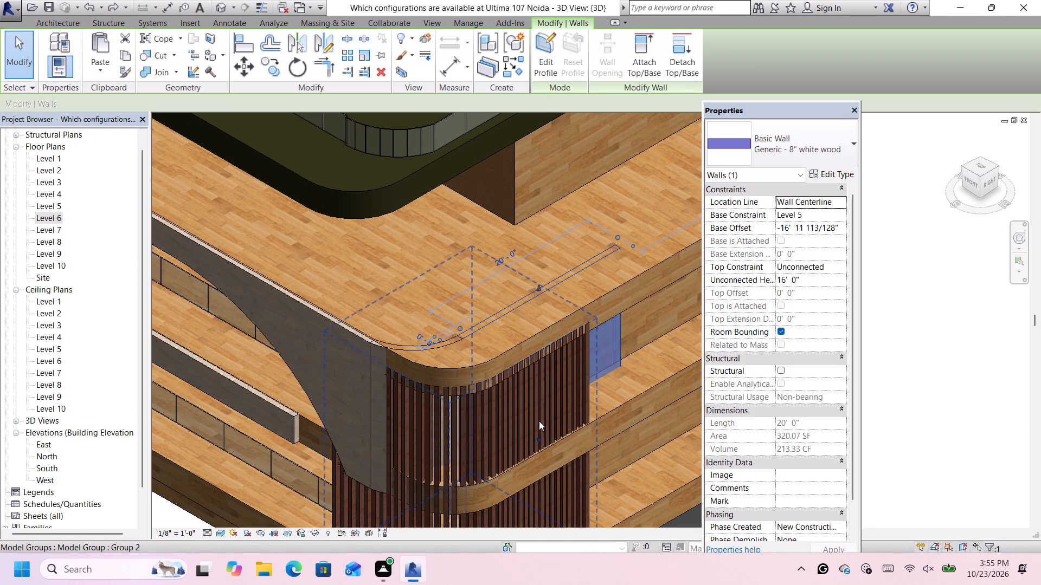
key(Down)
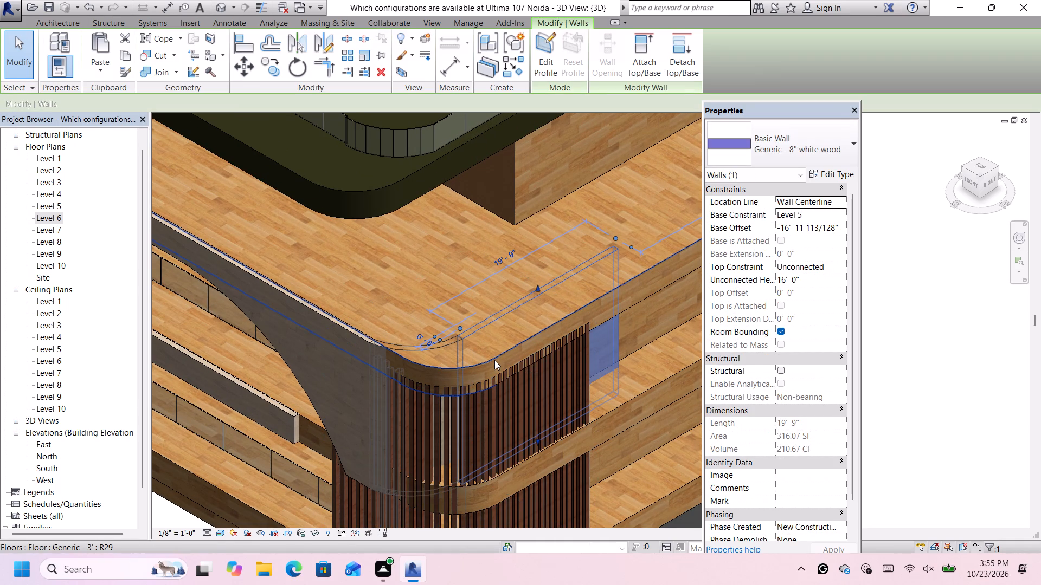
key(Down)
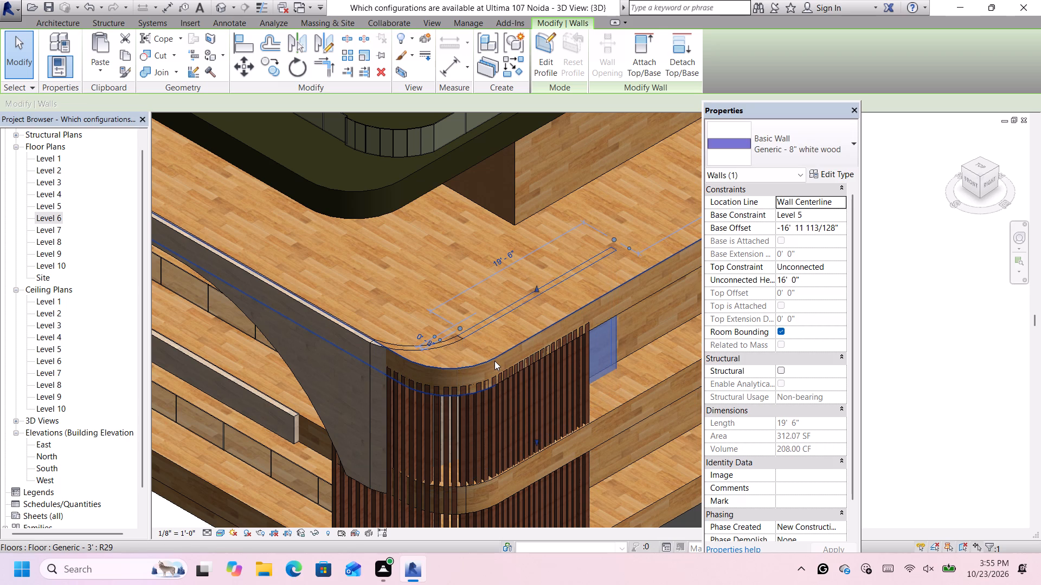
key(Right)
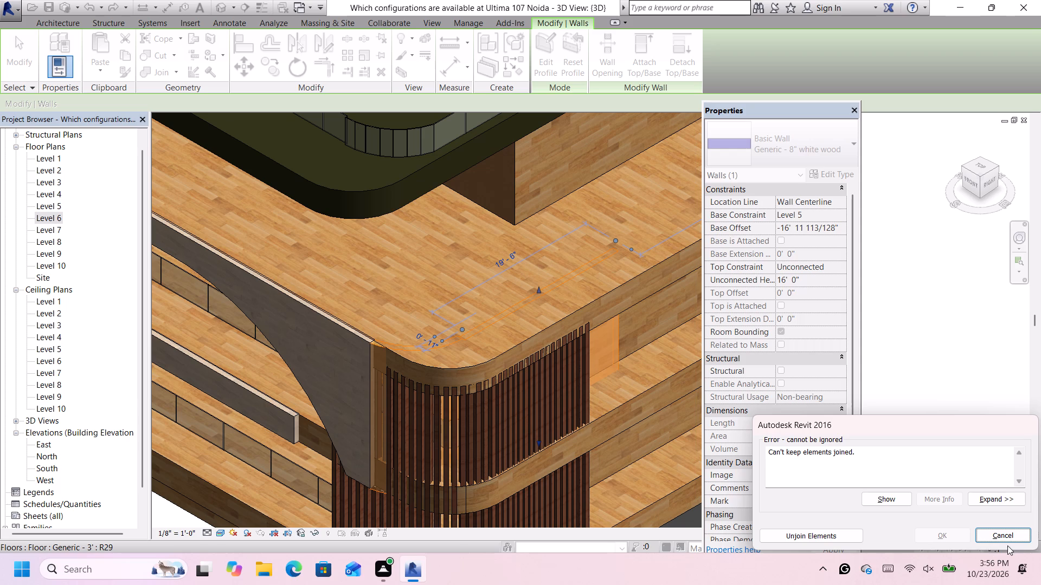
click(833, 534)
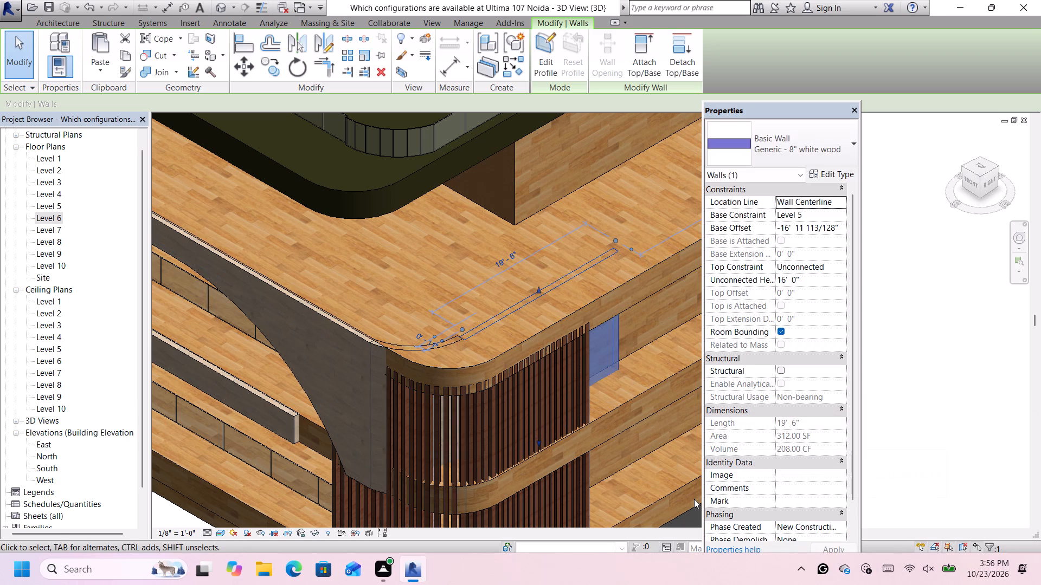
Move the straight side wall outward in small increments until it stands in front of the column screen, just outside the slab's side edge.
key(Down)
key(Down)
key(Down)
key(Down)
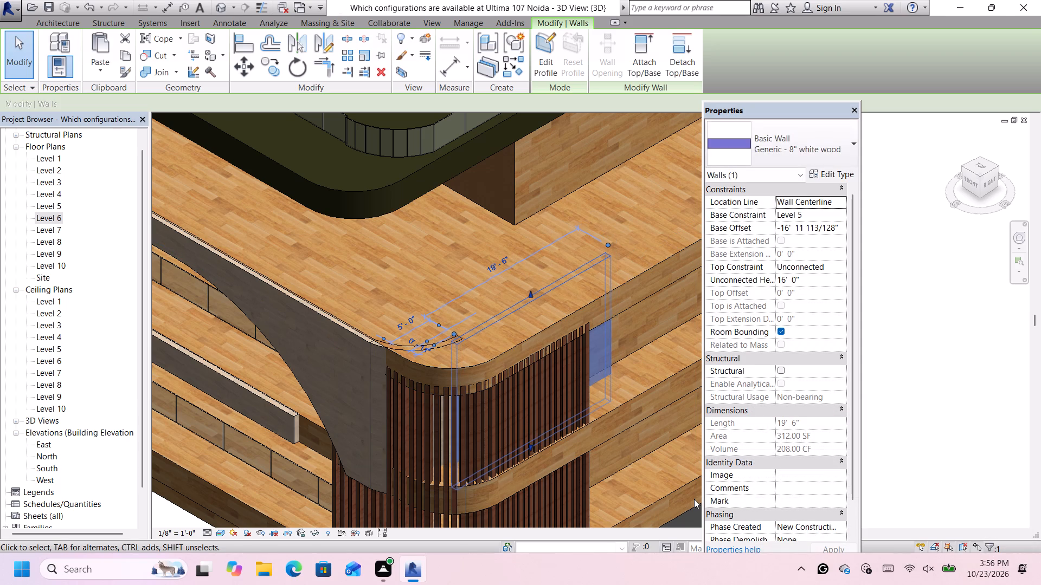
key(Right)
key(Right)
key(Right)
key(Right)
key(Right)
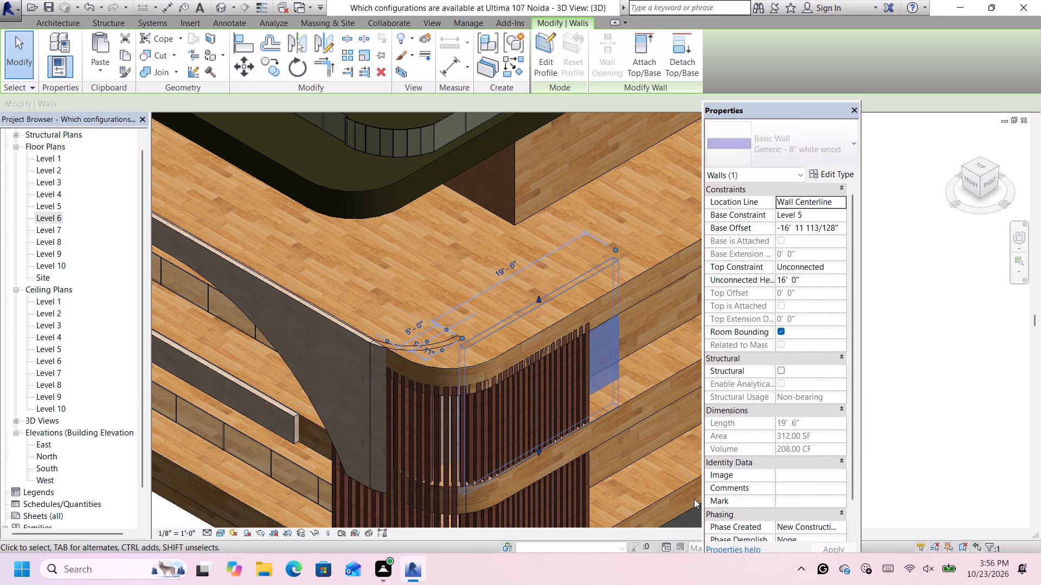
key(Right)
key(Up)
key(Up)
key(Up)
key(Up)
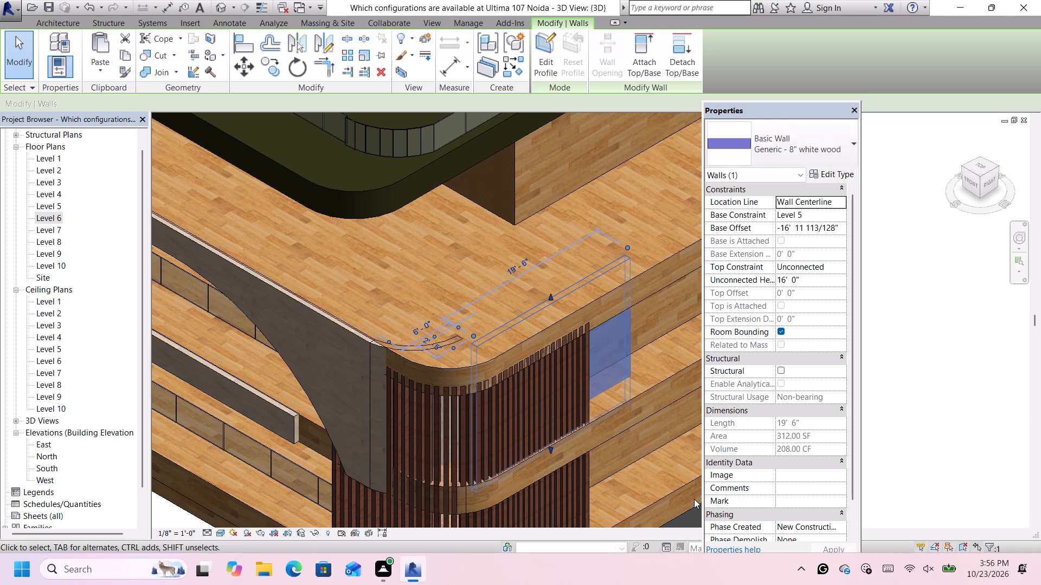
key(Down)
key(Down)
key(Right)
key(Right)
key(Up)
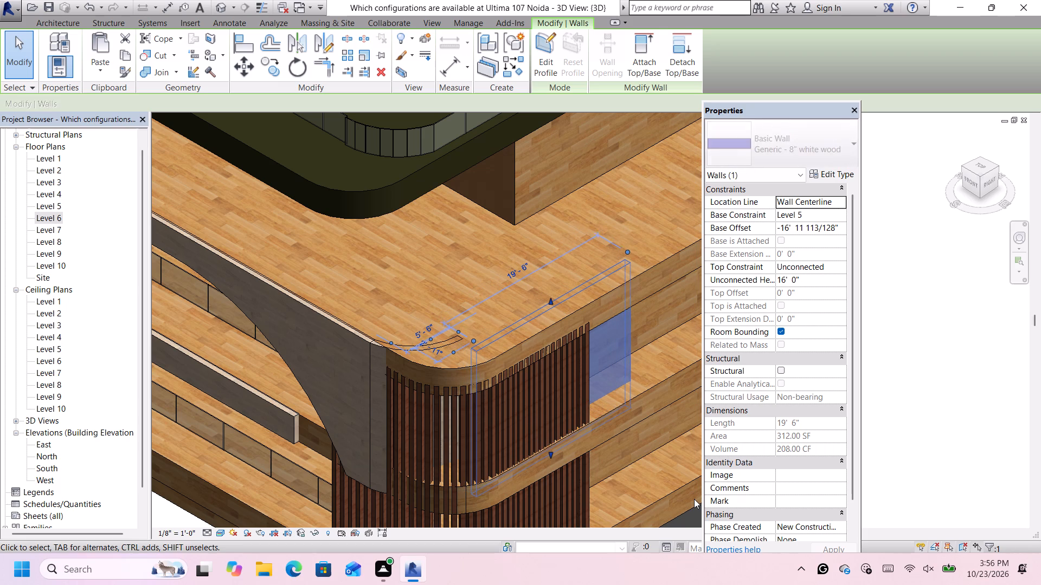
key(Up)
key(Up)
key(Up)
key(Up)
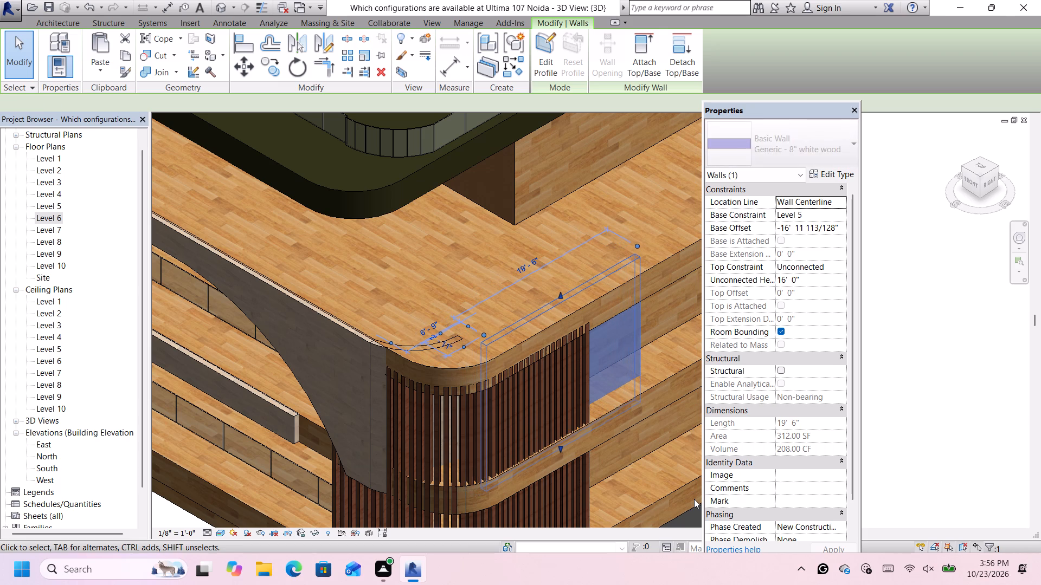
key(Down)
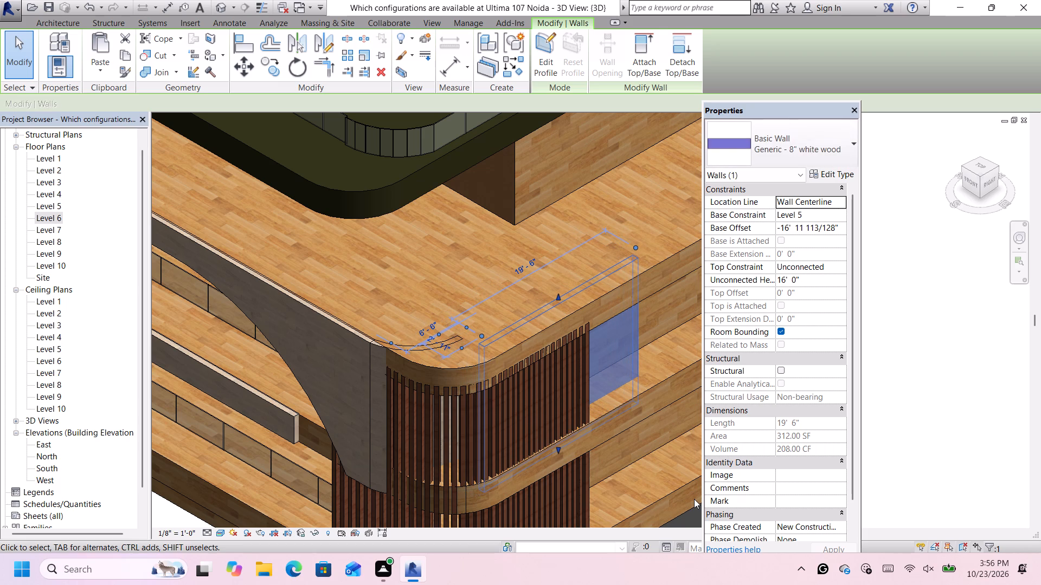
key(Right)
key(Right)
key(Right)
key(Right)
key(Right)
key(Right)
key(Right)
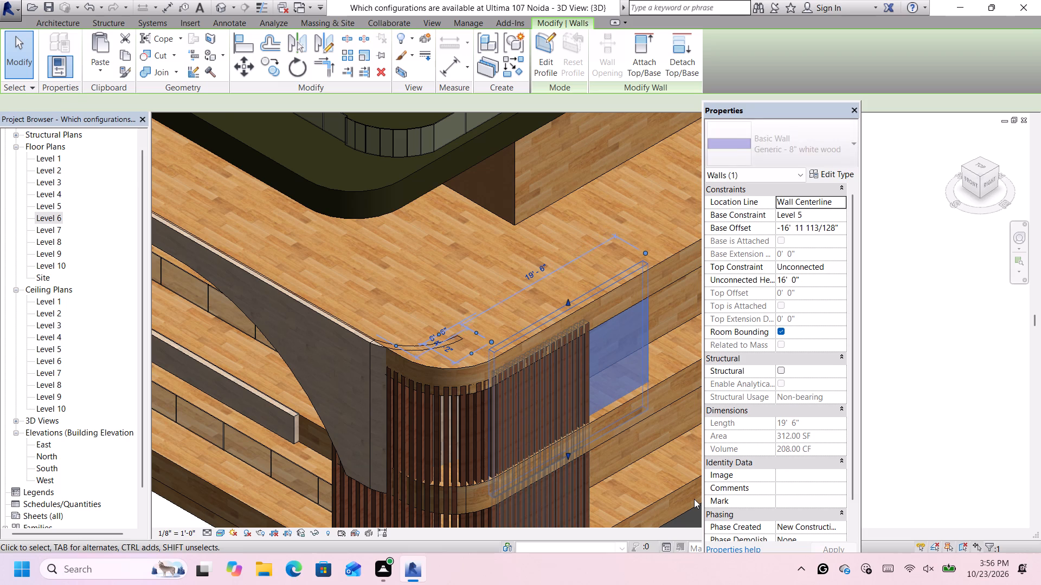
key(Right)
key(Right)
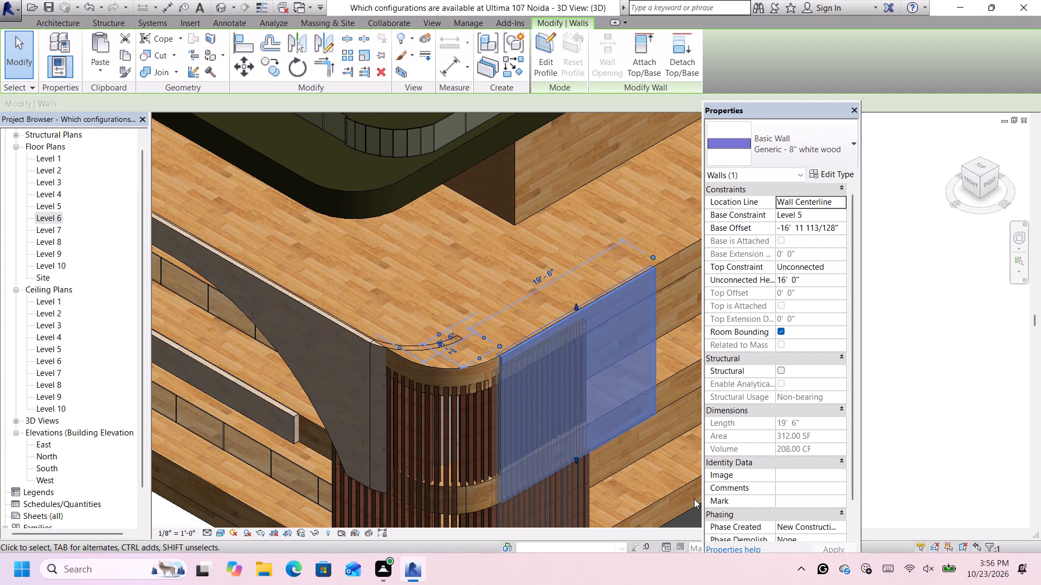
key(Right)
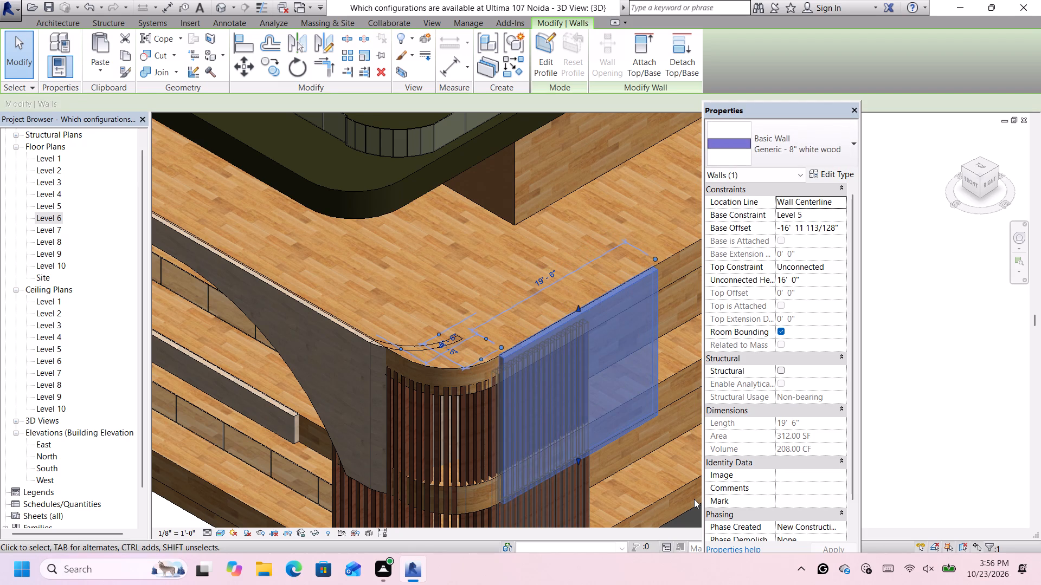
Shift the curved corner wall in small increments toward the slab's rounded corner, stretching the joined arched front wall along the slab edge.
click(380, 344)
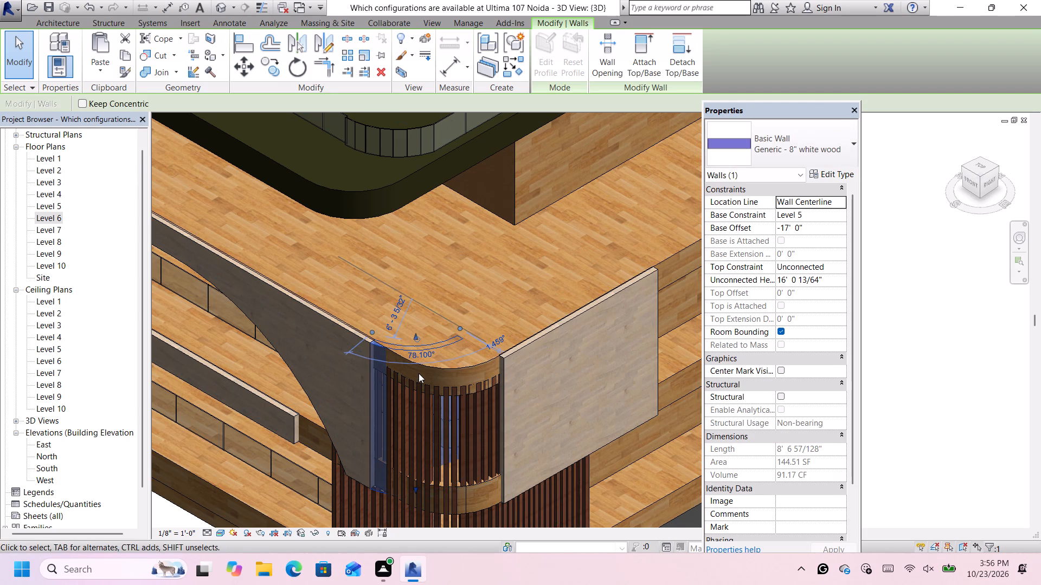
key(Down)
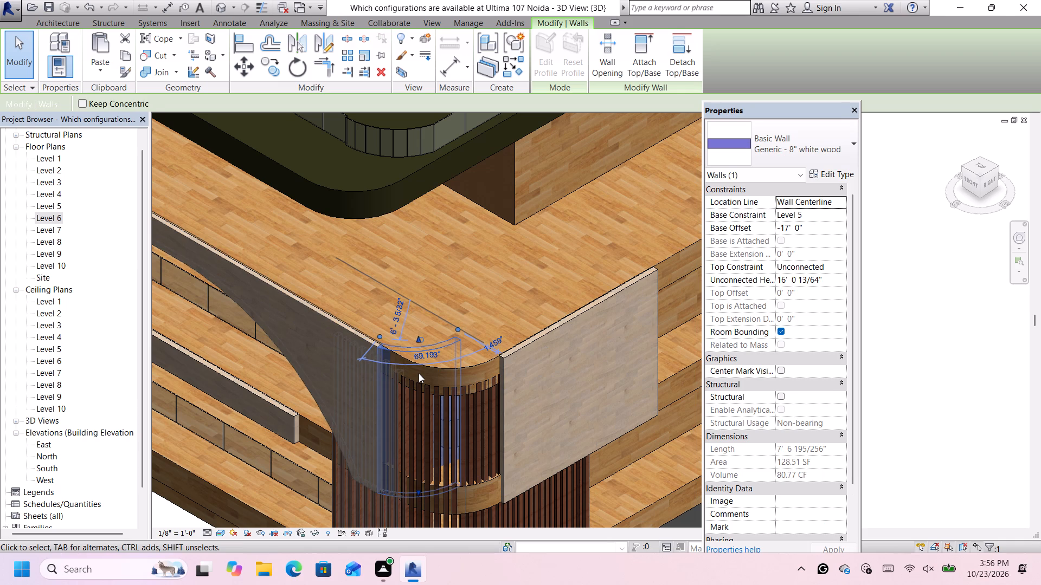
key(Down)
key(Down)
key(Right)
key(Right)
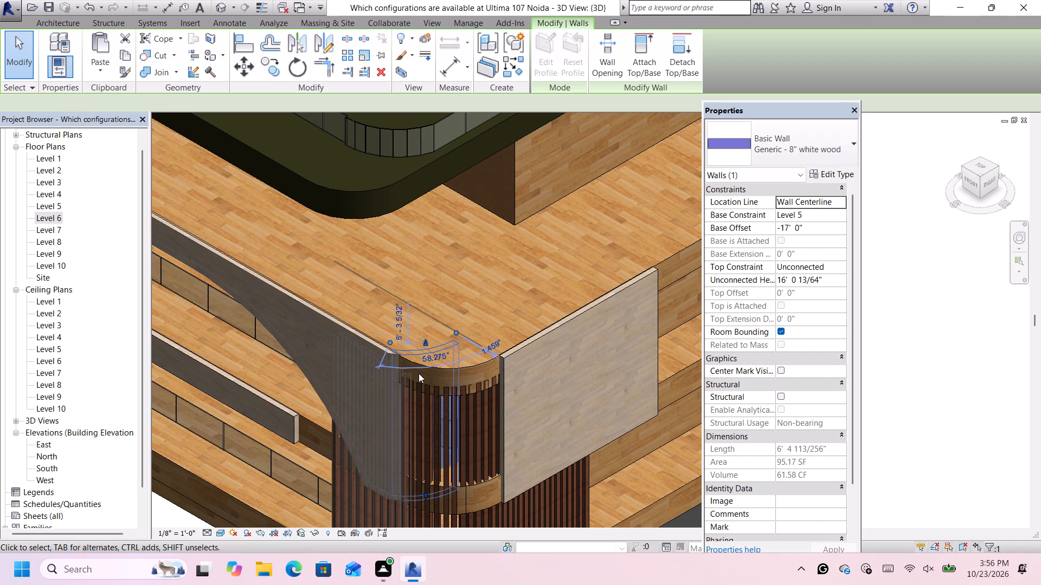
key(Right)
key(Right)
key(Right)
key(Right)
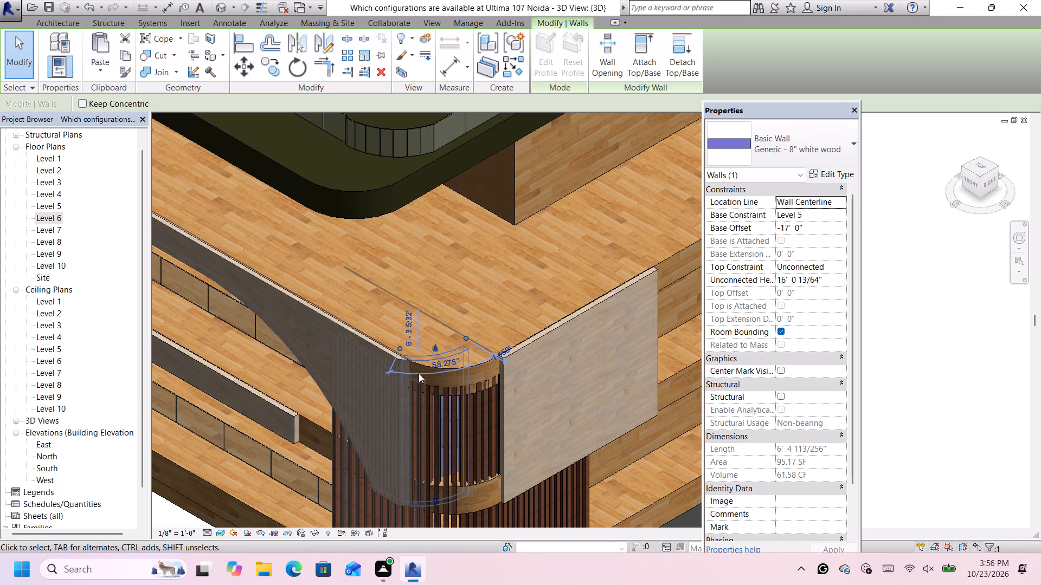
key(Down)
key(Left)
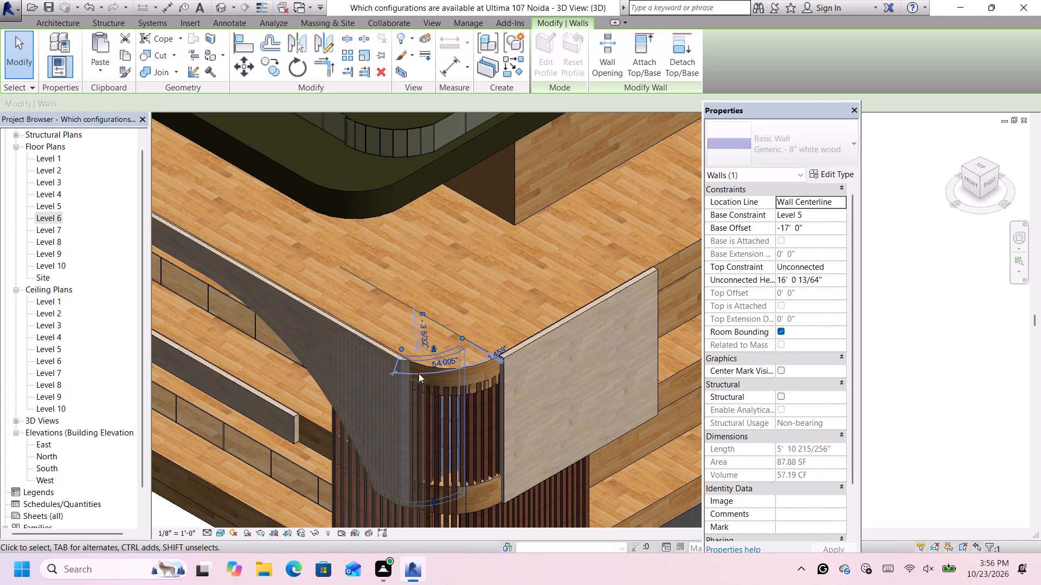
key(Left)
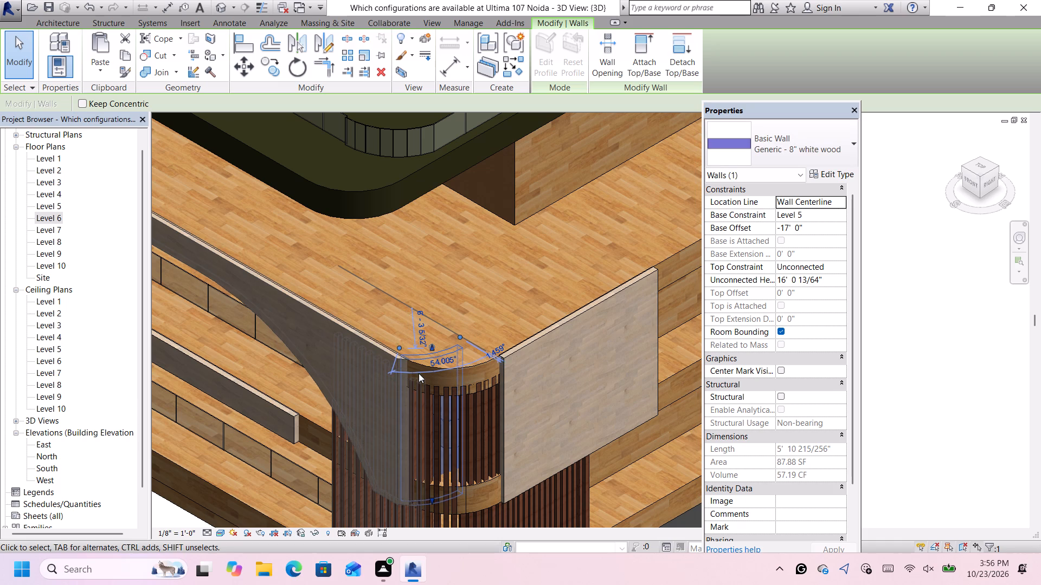
key(Down)
key(Down)
key(Right)
key(Right)
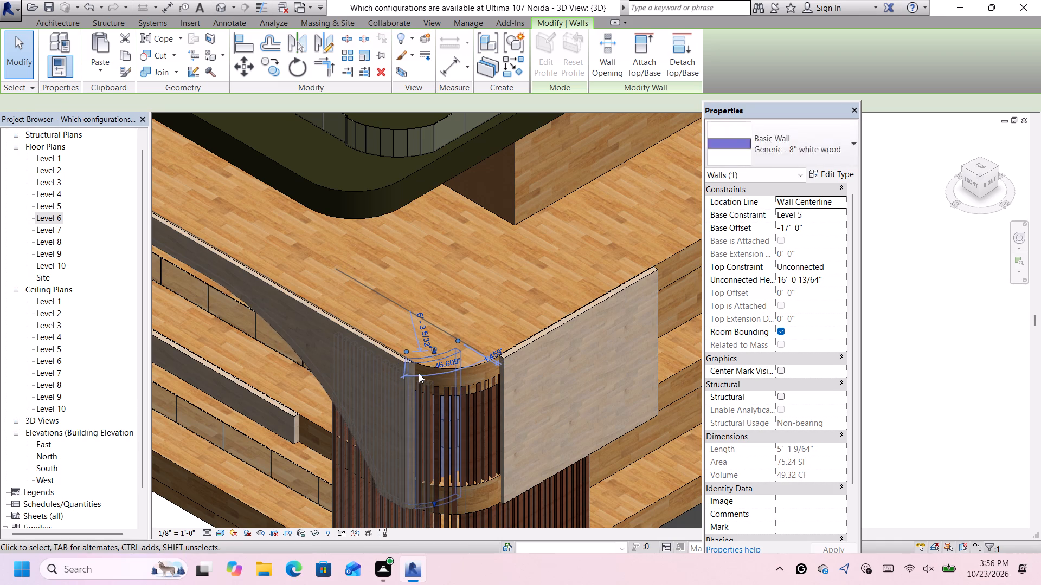
key(Right)
key(Right)
key(Right)
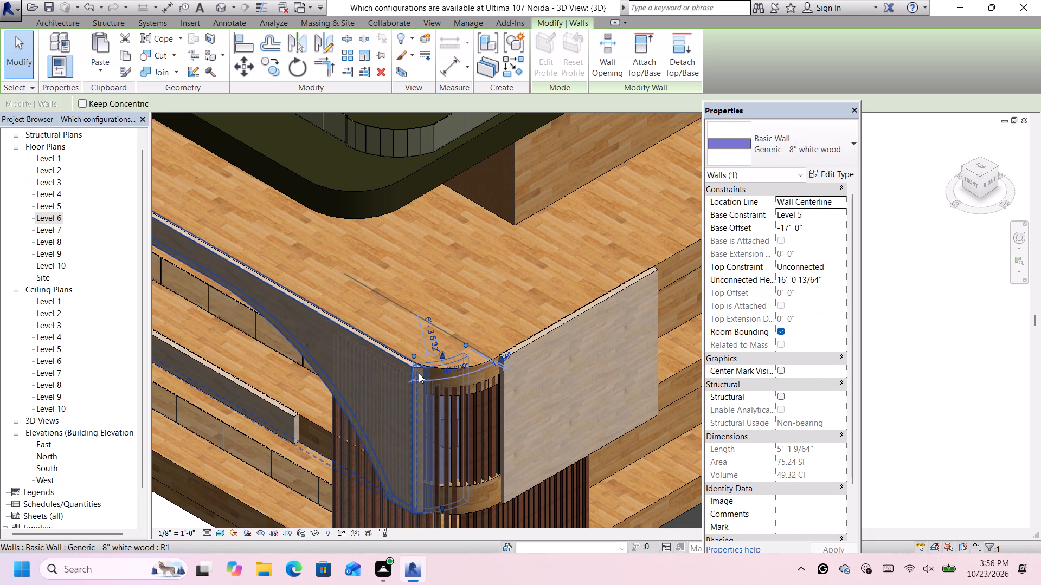
key(Right)
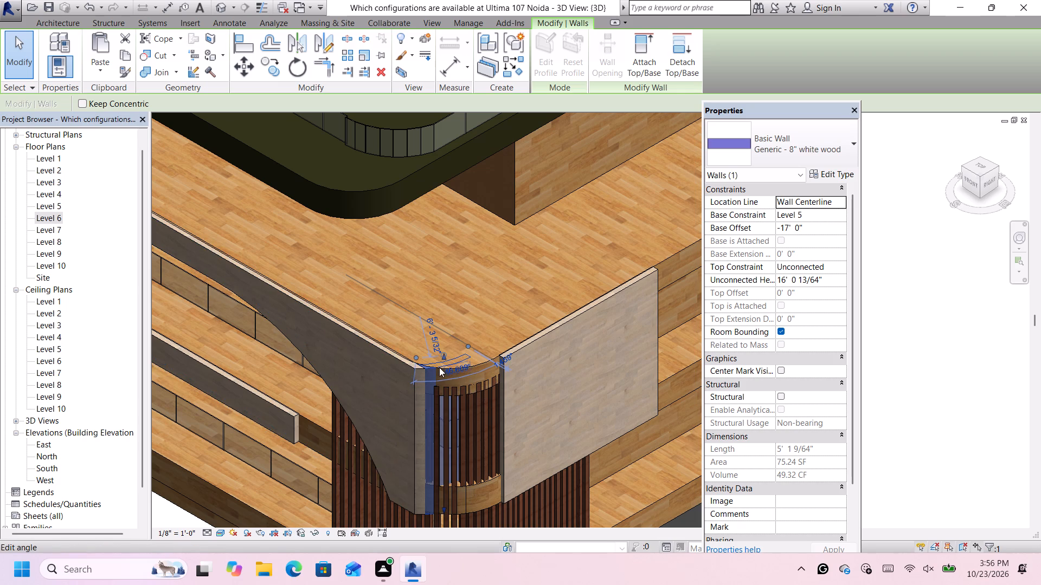
key(Up)
key(Up)
key(Up)
key(Up)
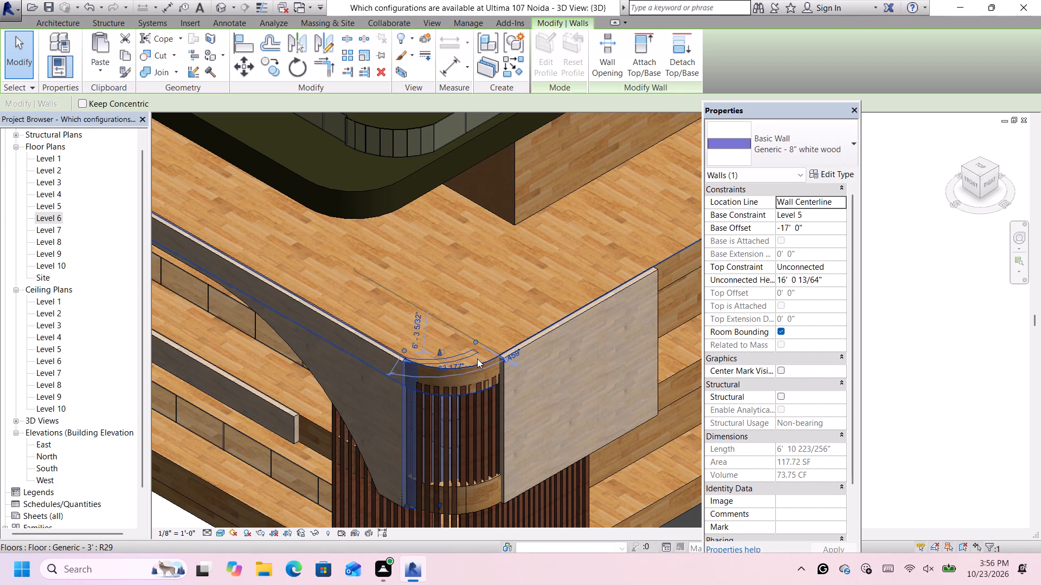
Delete the curved corner wall between the arched front wall and the straight side wall.
scroll(458, 435, down, 1)
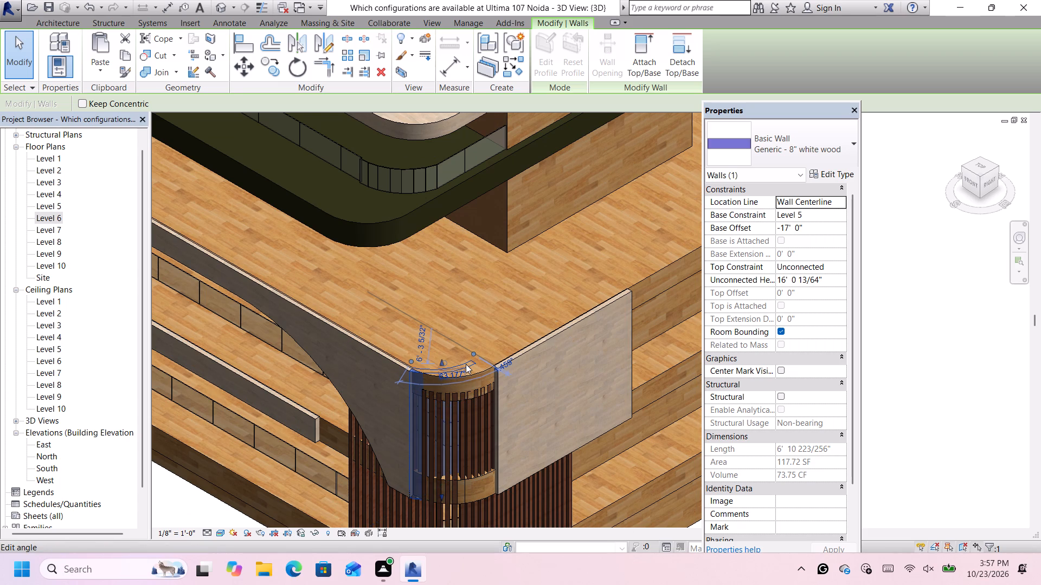
scroll(465, 364, up, 4)
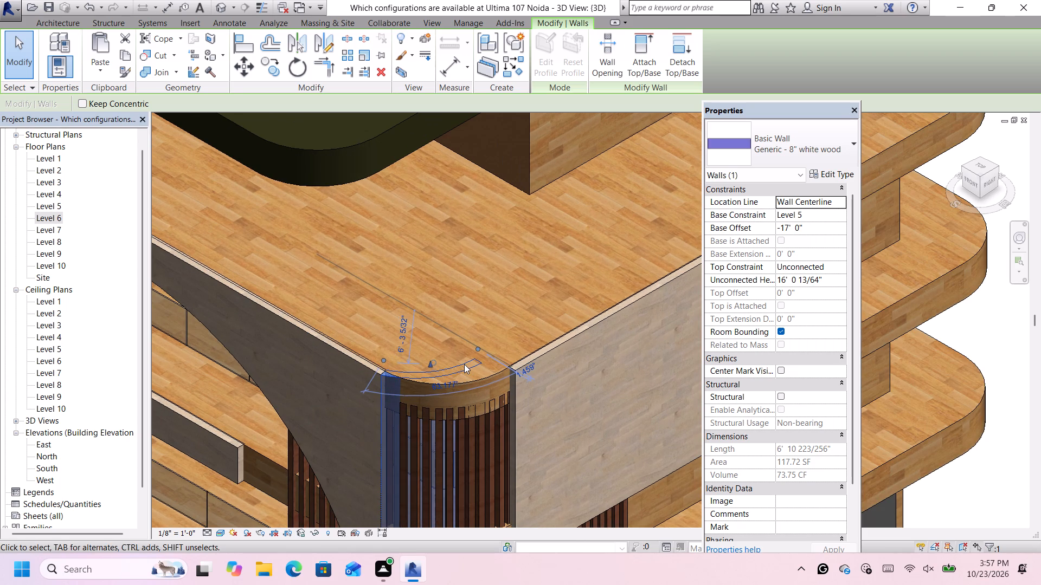
key(Delete)
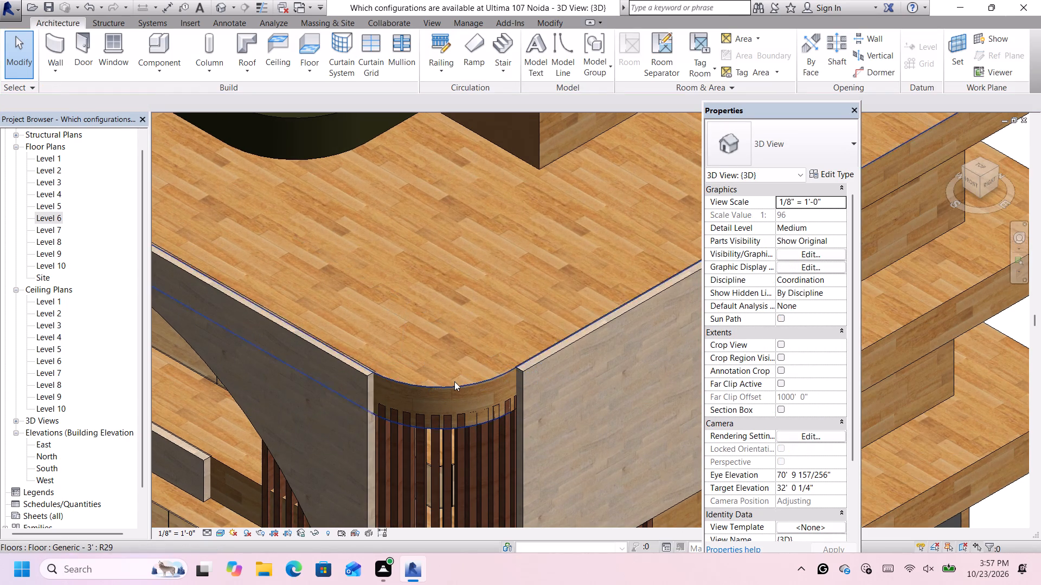
Examine the arched front walls, column screen and slab corner against the level lines in the South elevation.
scroll(454, 381, down, 8)
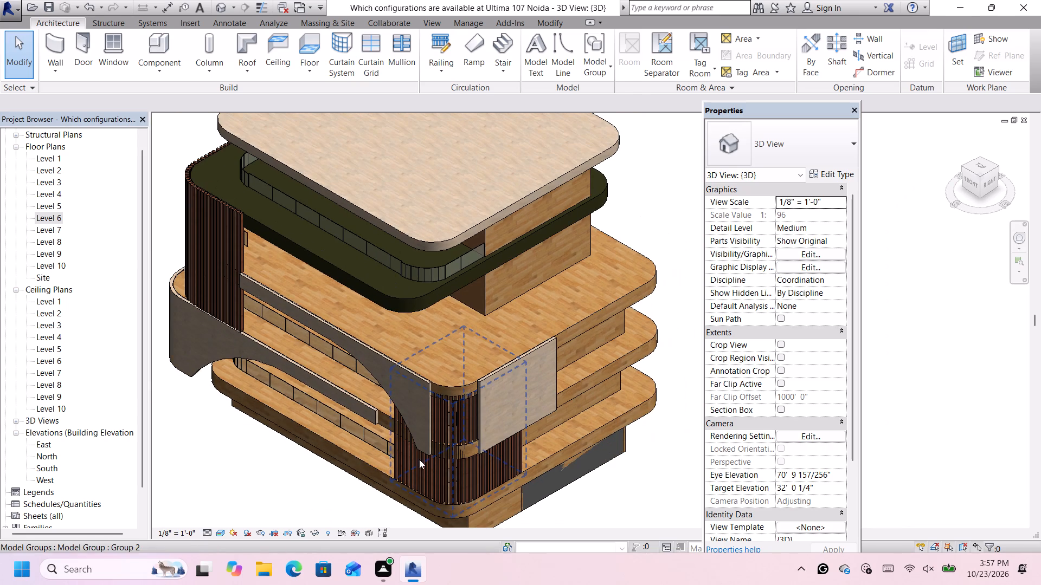
click(53, 468)
click(47, 461)
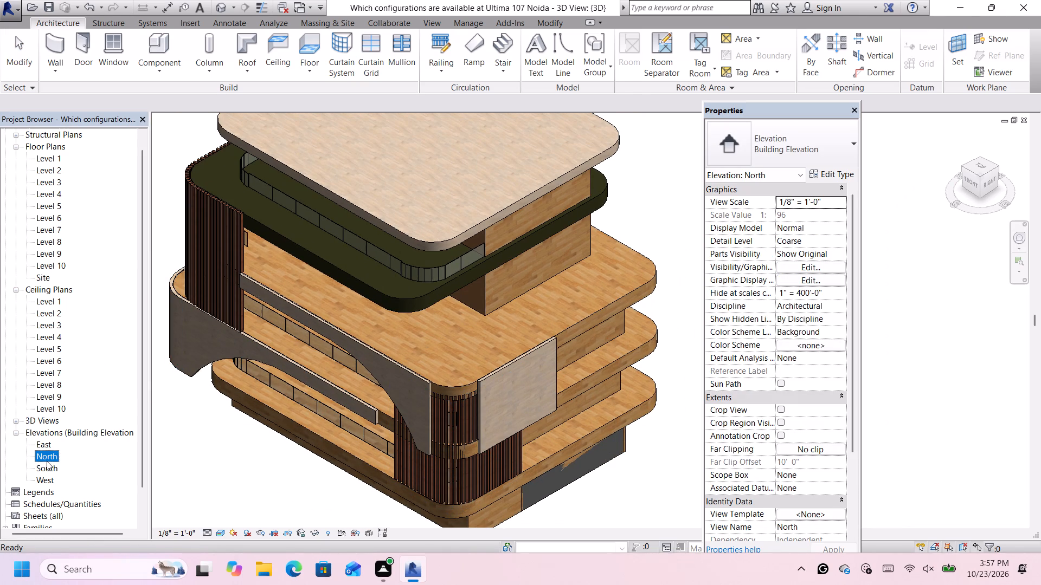
double_click(52, 465)
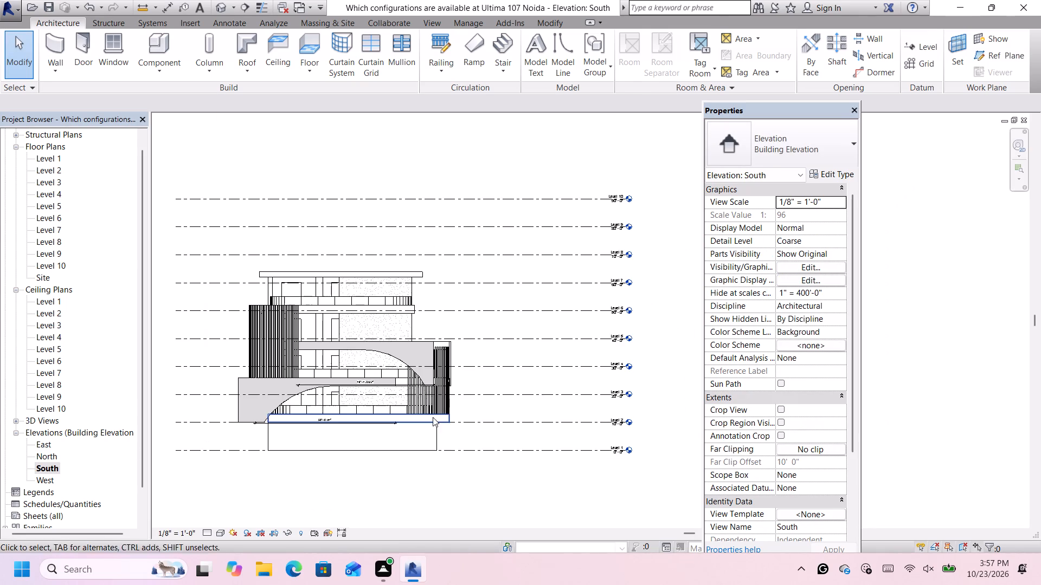
scroll(450, 379, up, 9)
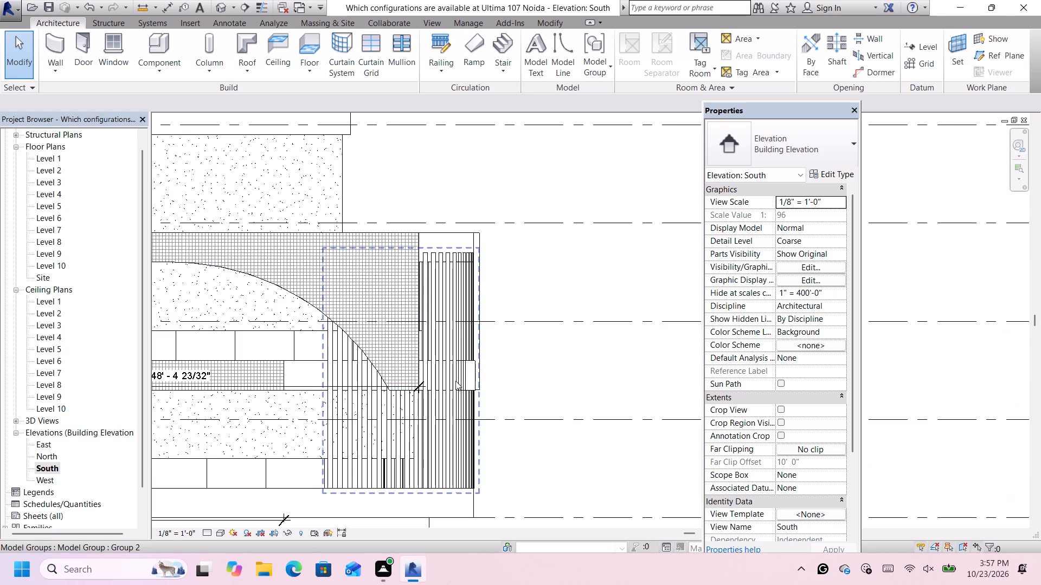
scroll(474, 373, down, 5)
scroll(518, 372, down, 3)
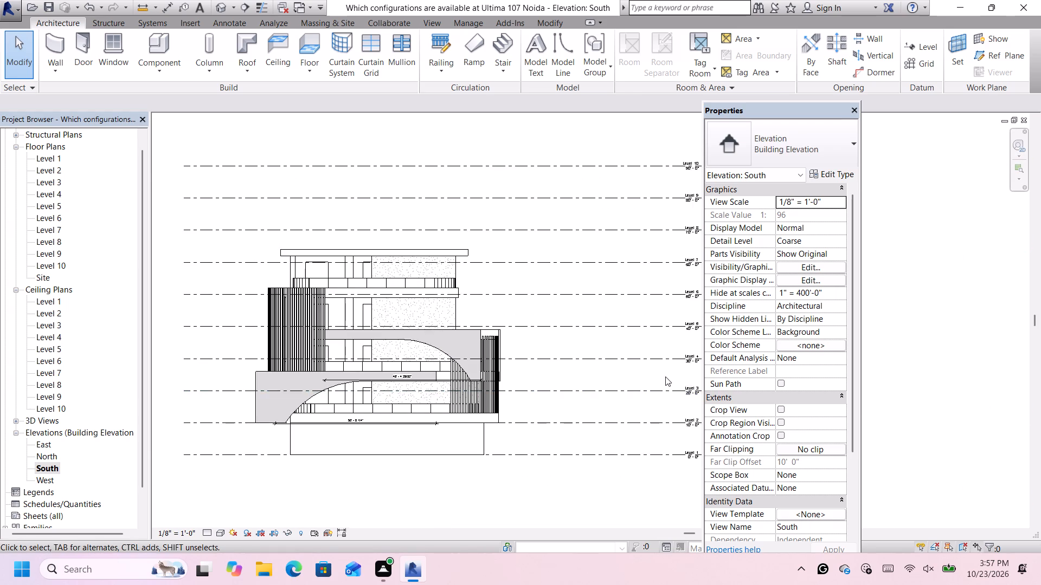
scroll(665, 376, down, 1)
scroll(692, 367, up, 2)
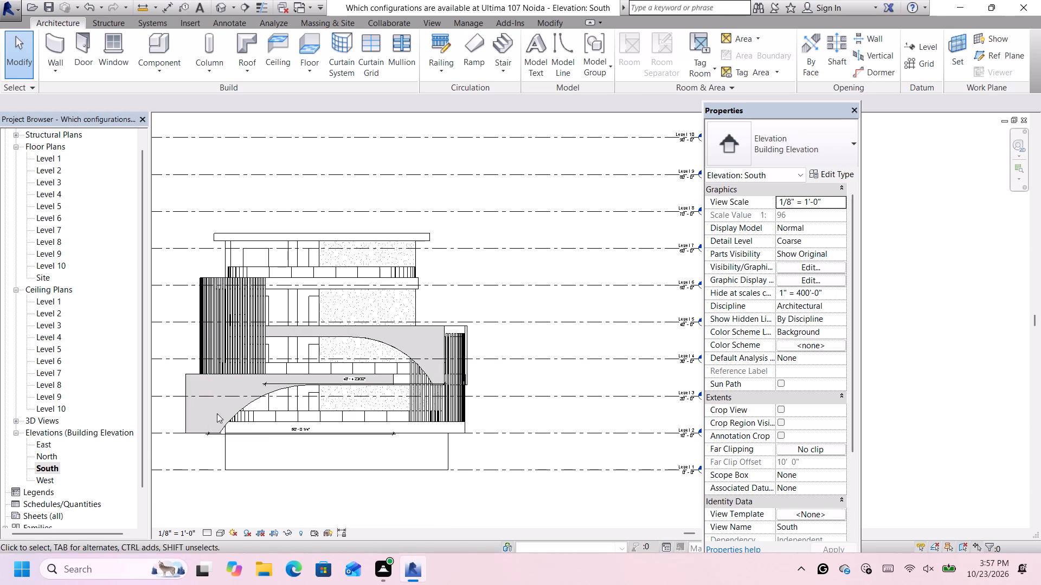
On Level 4, draw a Generic - 8" white wood arc wall, radius about 6'-6", joining the arched front wall to the straight side wall.
double_click(54, 196)
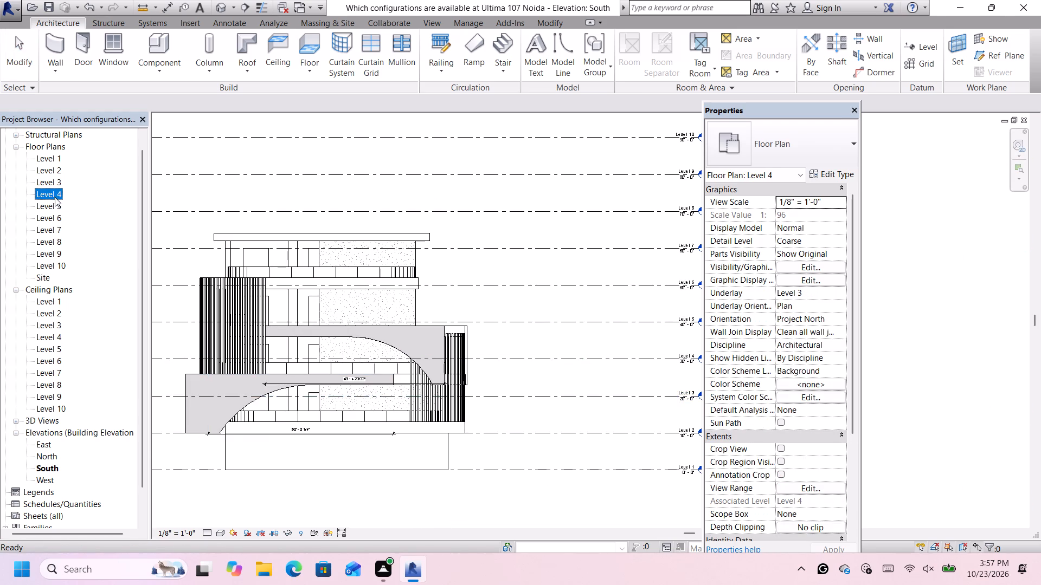
scroll(589, 317, up, 4)
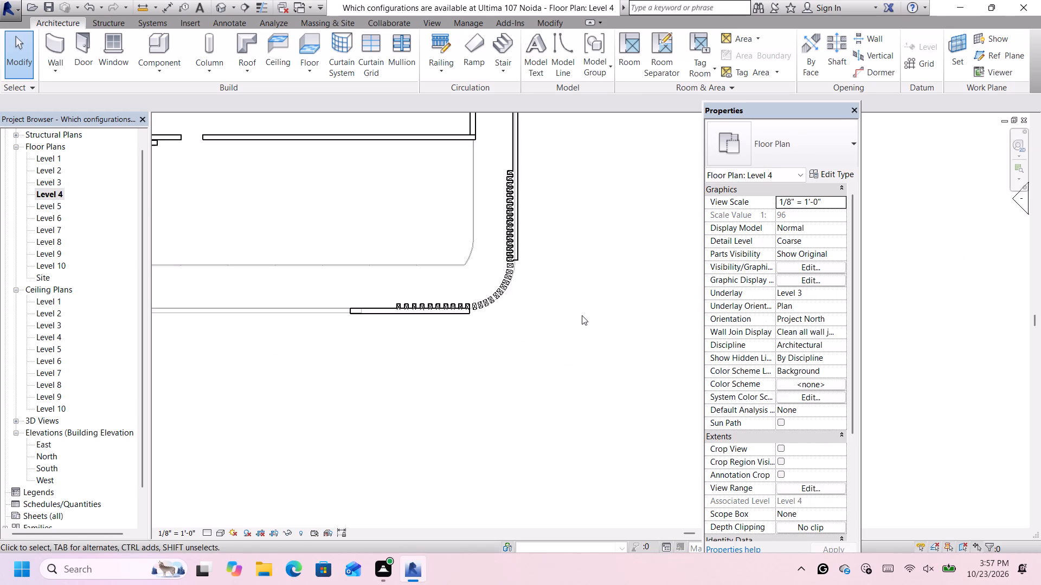
scroll(579, 314, up, 2)
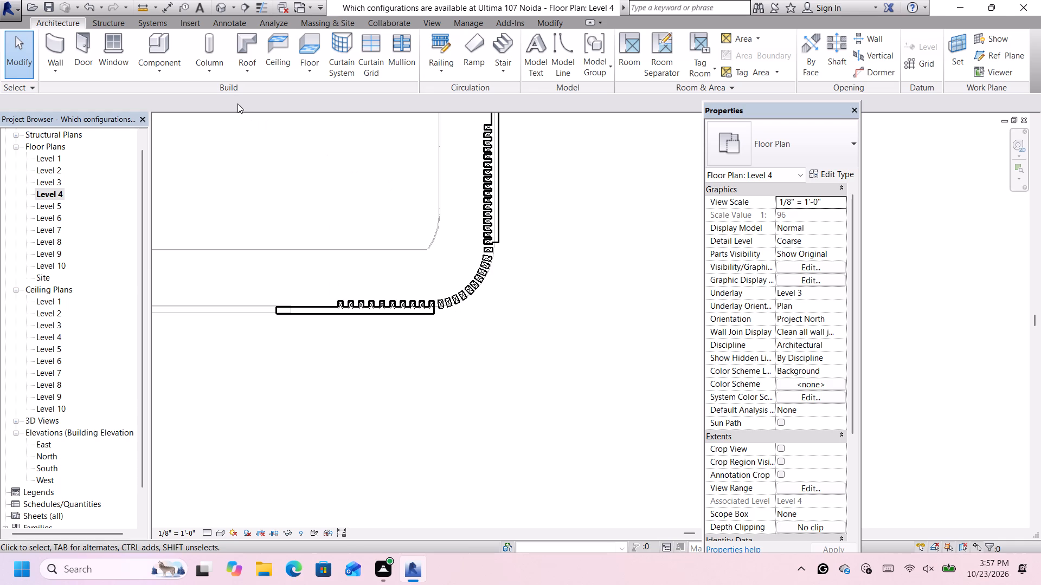
click(61, 38)
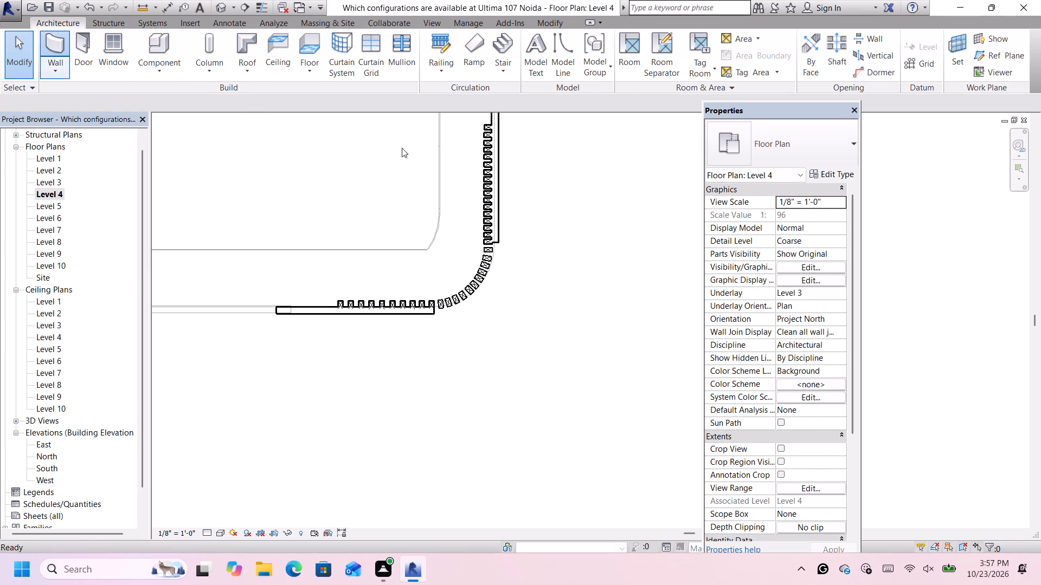
click(785, 156)
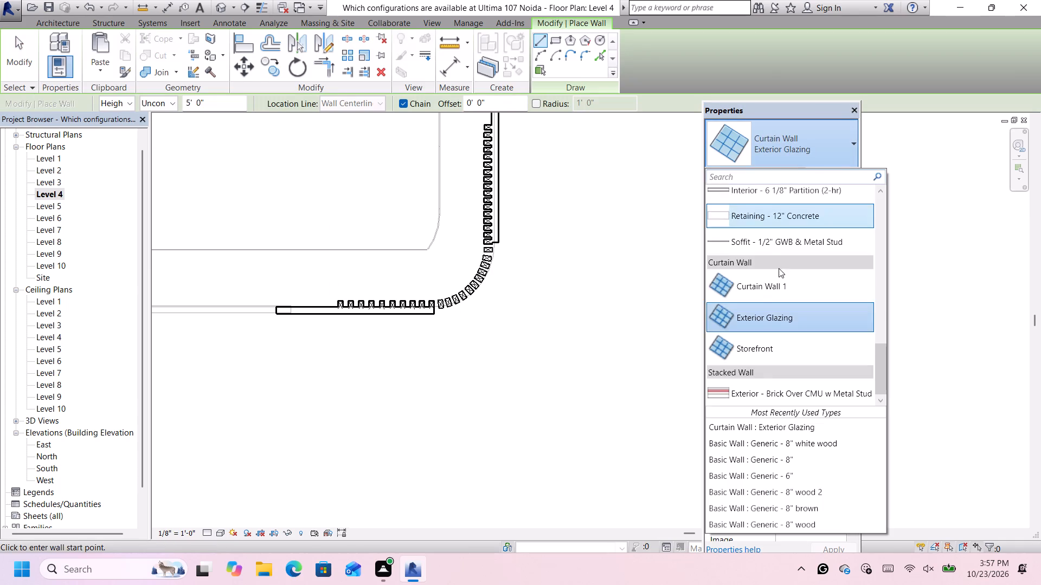
scroll(779, 269, up, 9)
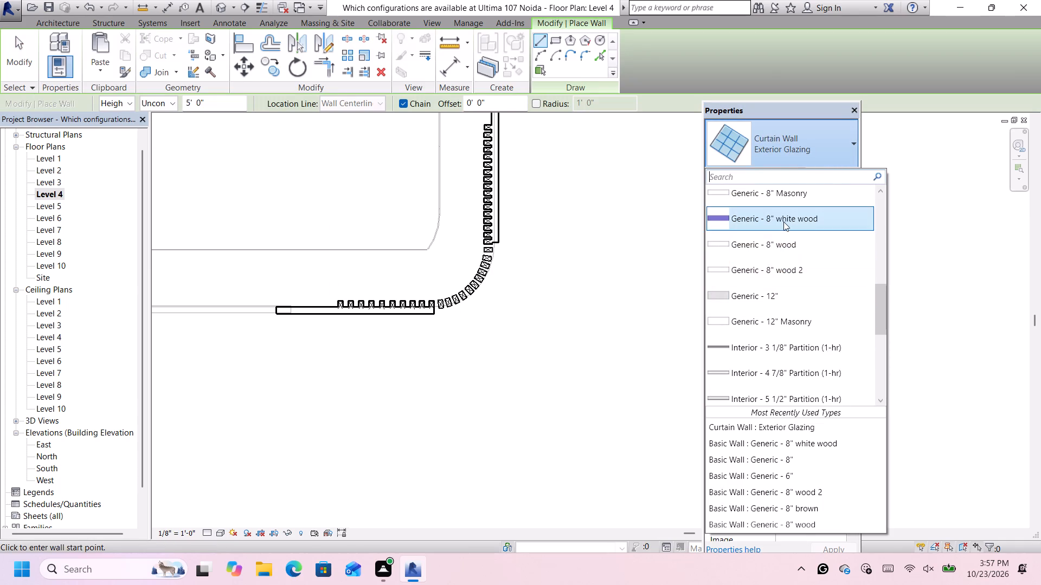
click(783, 220)
scroll(498, 243, up, 3)
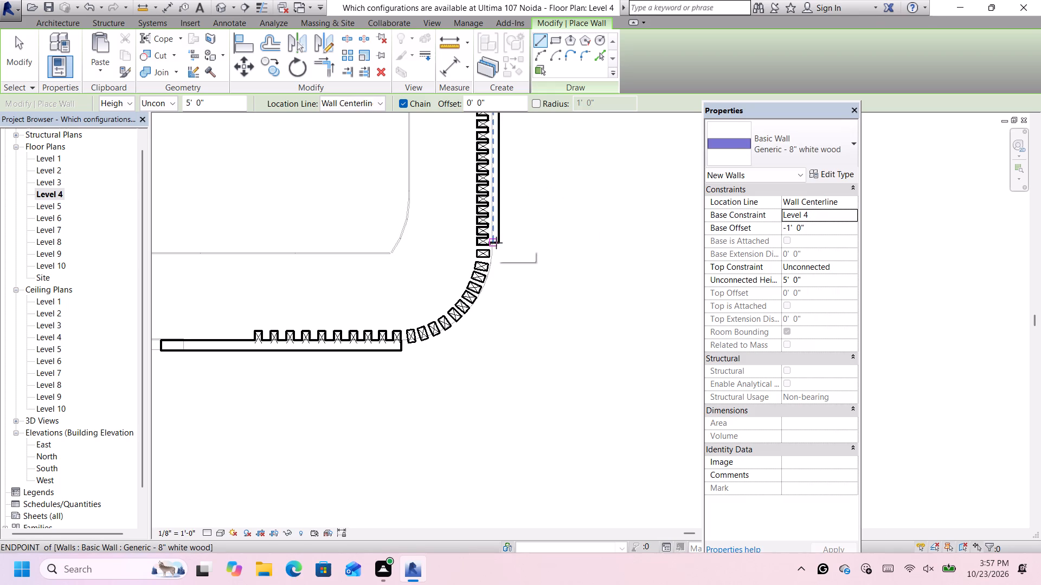
click(495, 243)
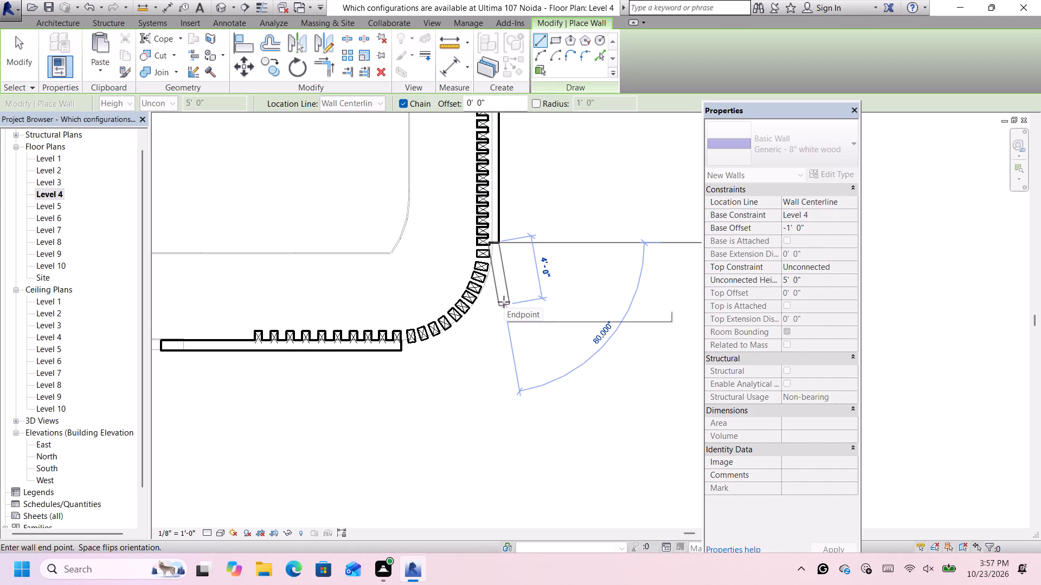
key(Escape)
click(538, 58)
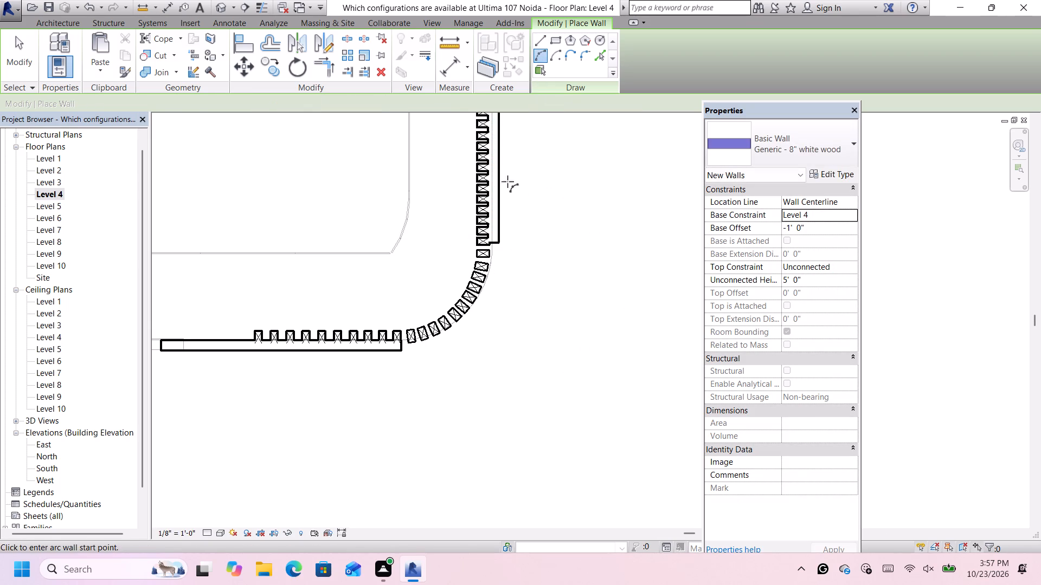
click(491, 244)
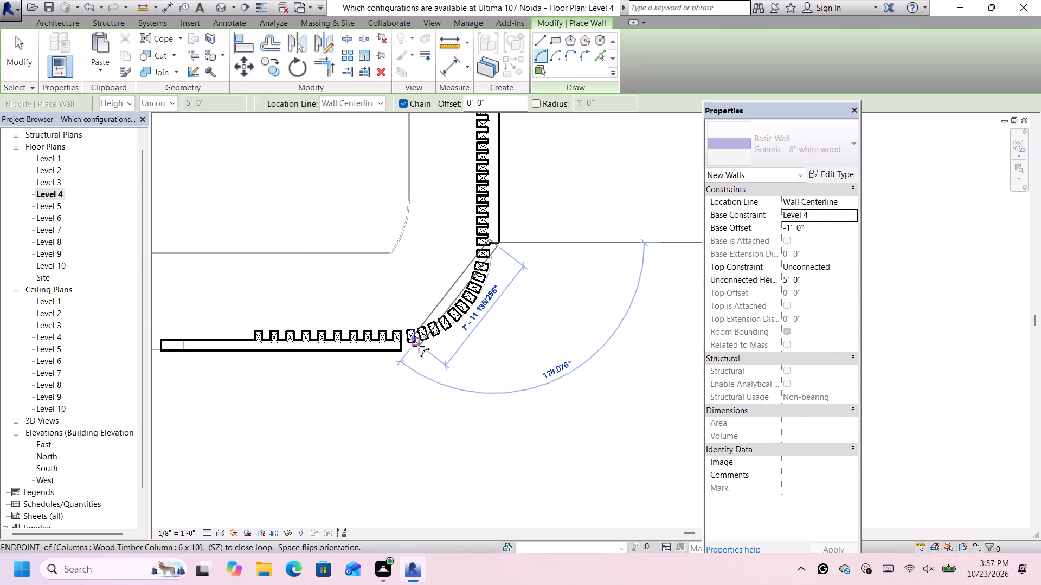
click(402, 346)
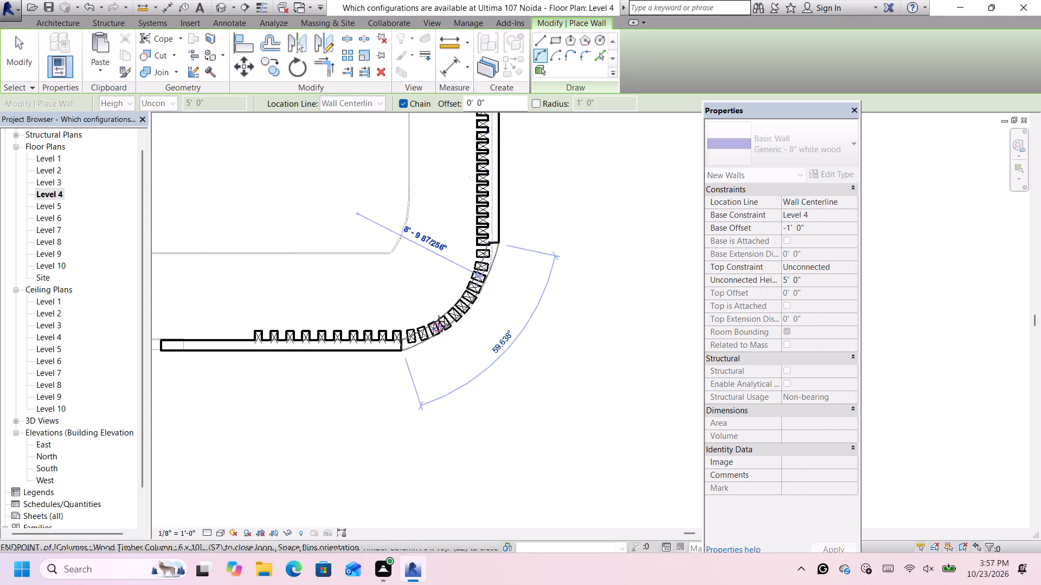
click(444, 327)
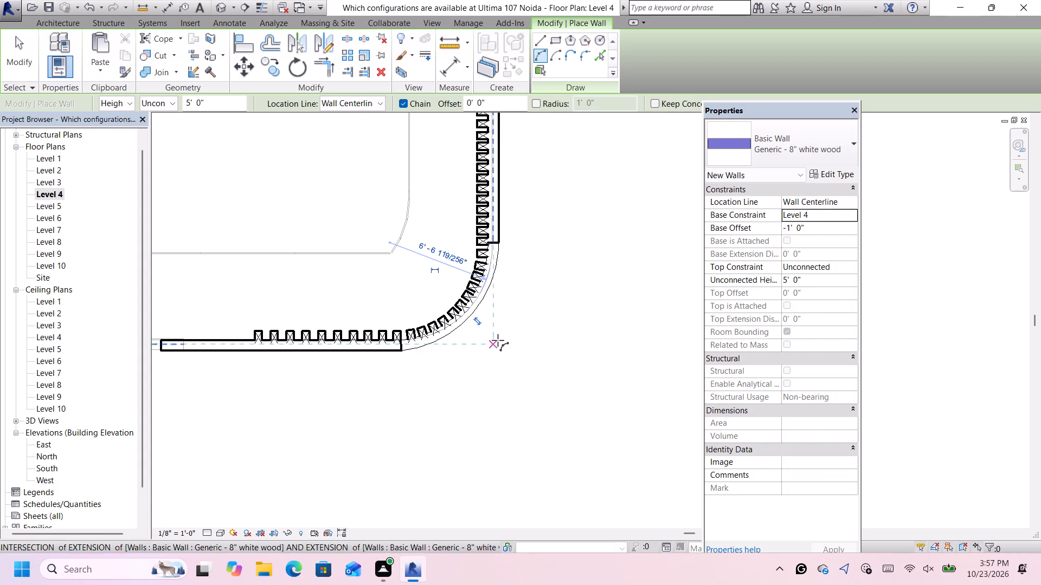
key(Escape)
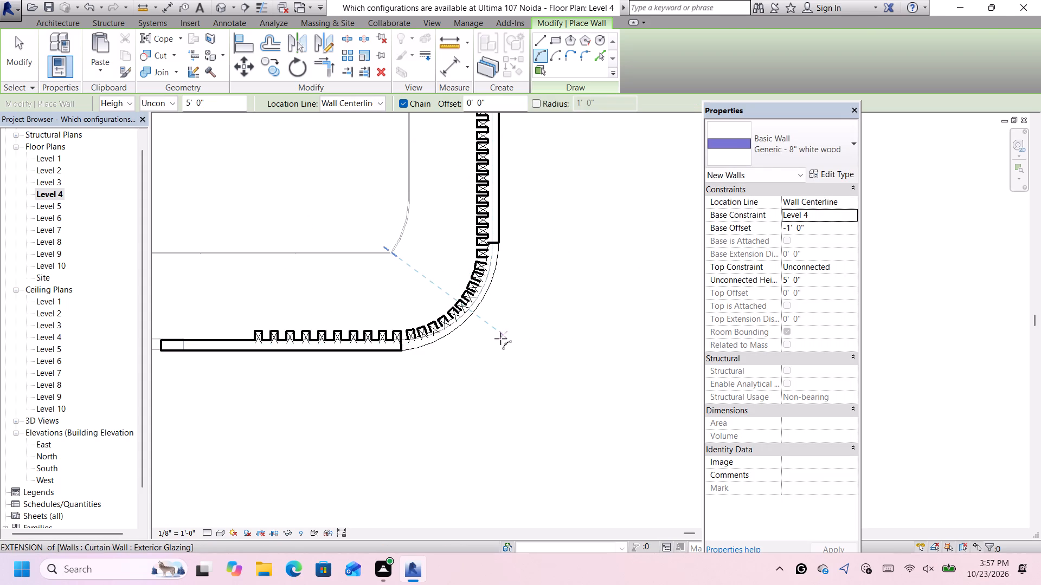
key(Escape)
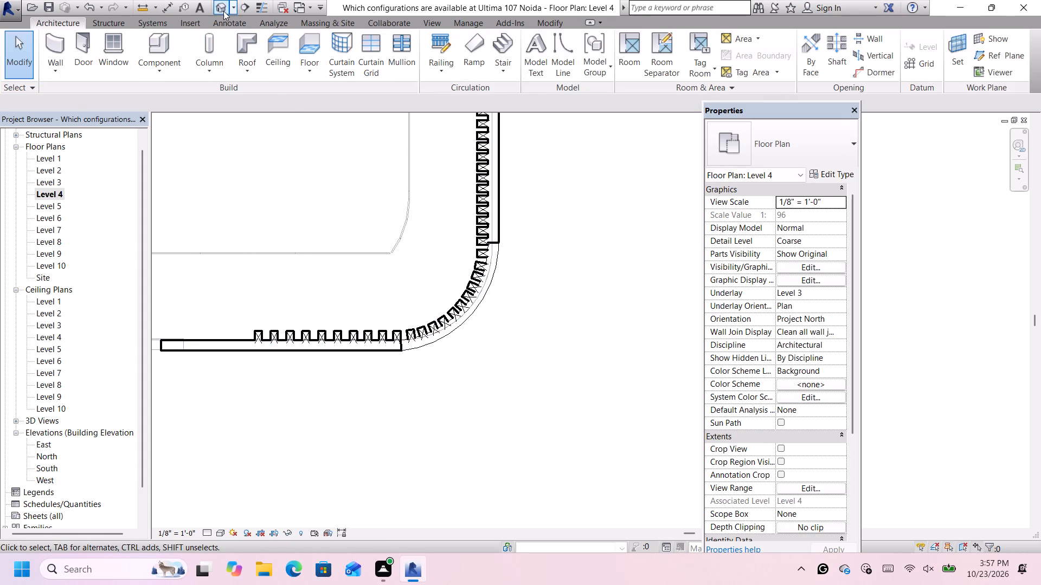
In the 3D view, raise the curved corner wall's top to align with the adjoining walls, about 10' 0 1/4" high.
click(222, 10)
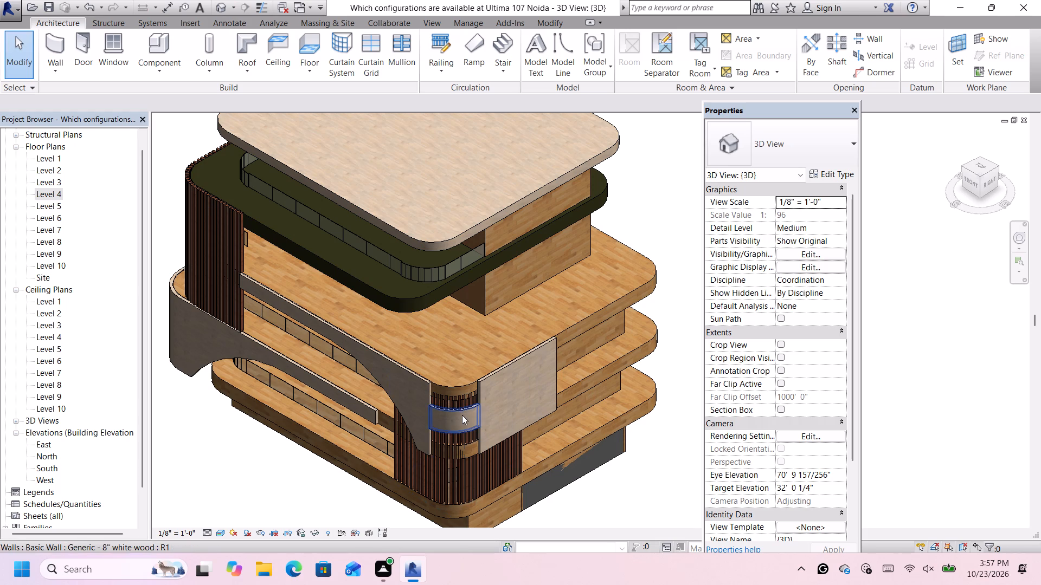
click(462, 414)
click(600, 509)
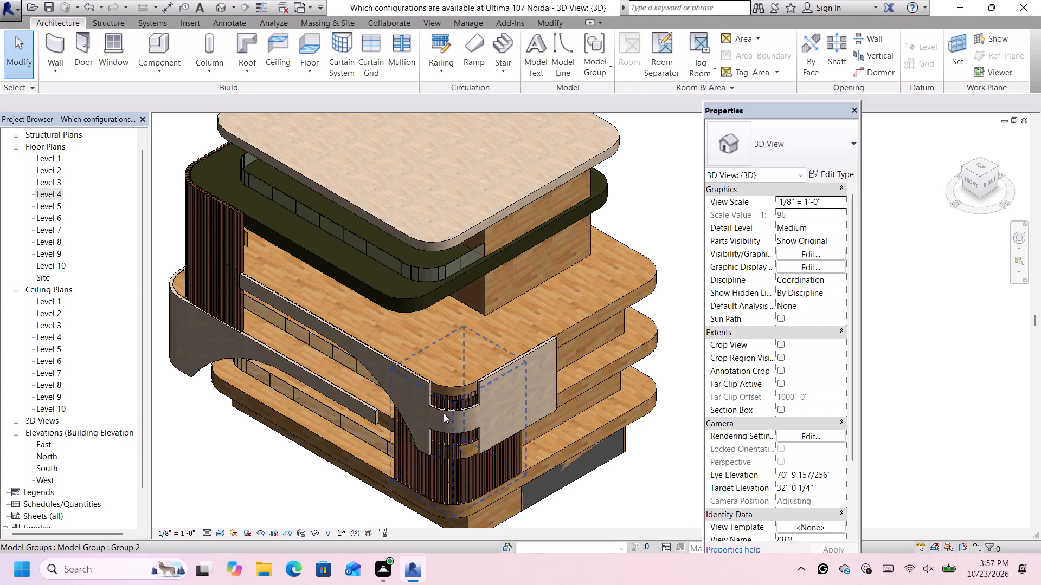
click(445, 413)
scroll(459, 406, up, 5)
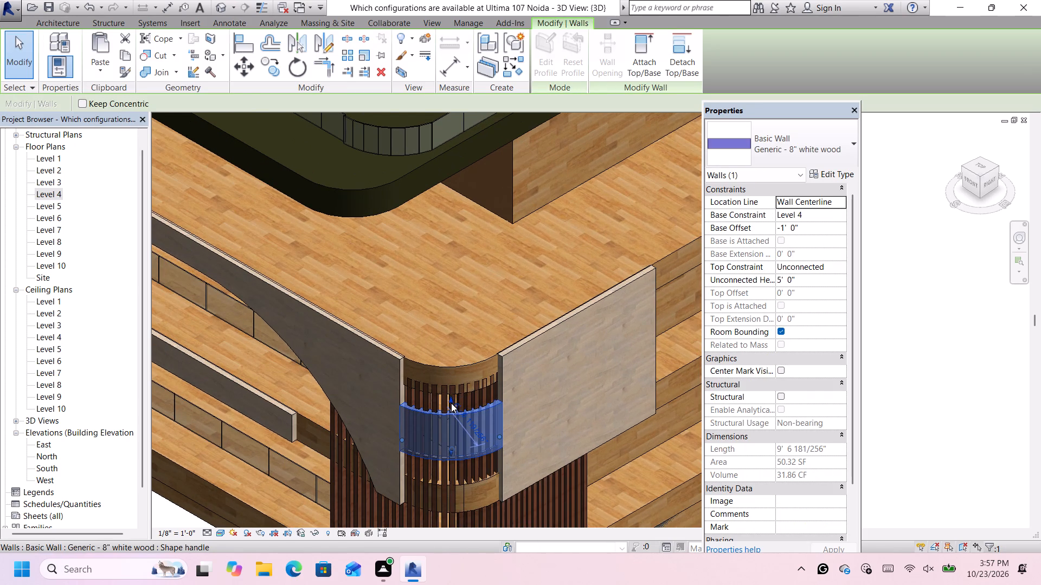
drag(450, 401, 442, 359)
scroll(445, 367, down, 6)
scroll(449, 421, up, 6)
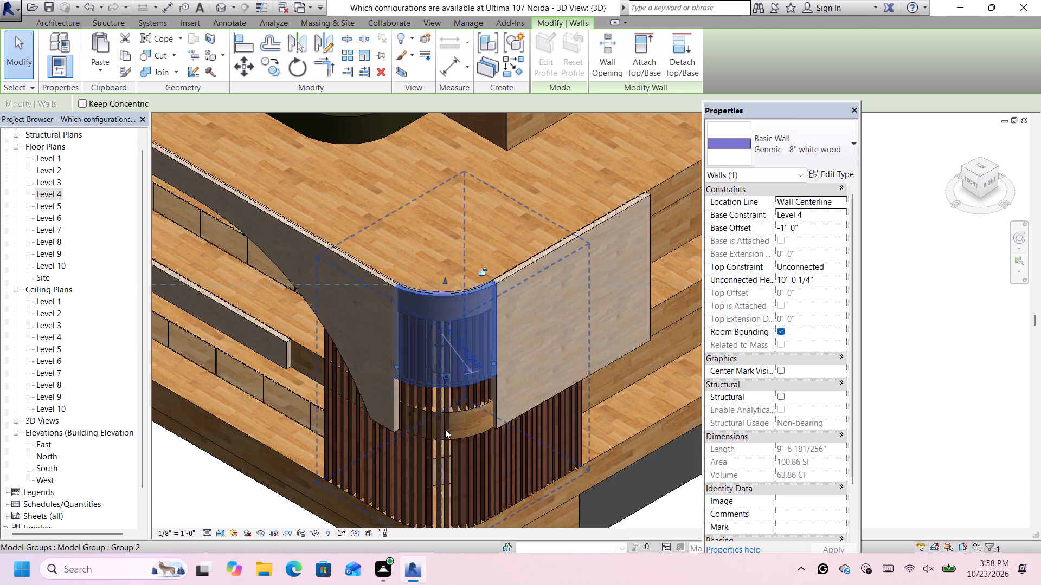
Extend the curved corner wall's bottom edge down to the adjoining walls' lower edge, at a base offset of -7' 0".
scroll(441, 415, up, 2)
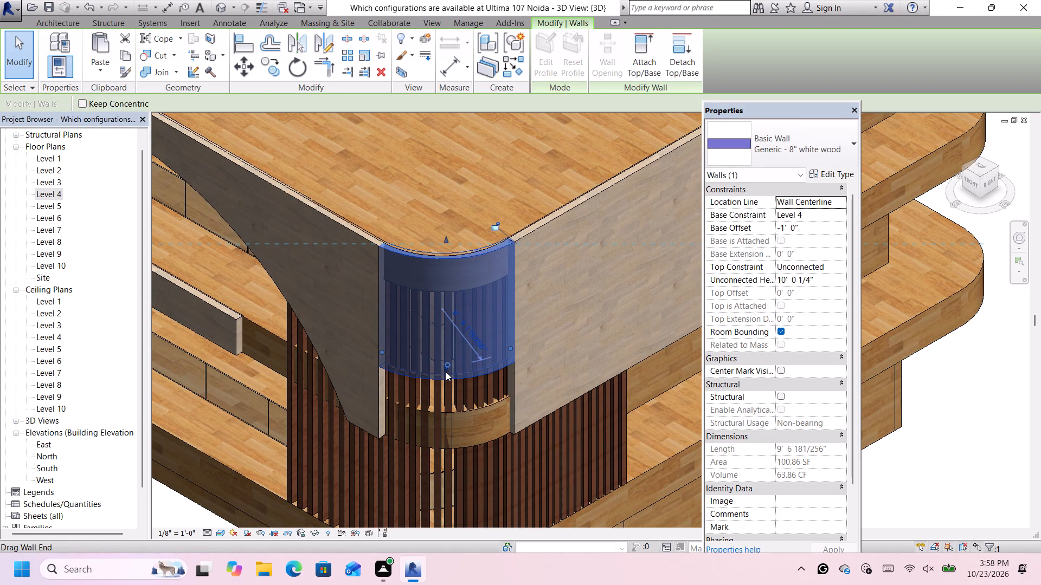
scroll(446, 370, up, 6)
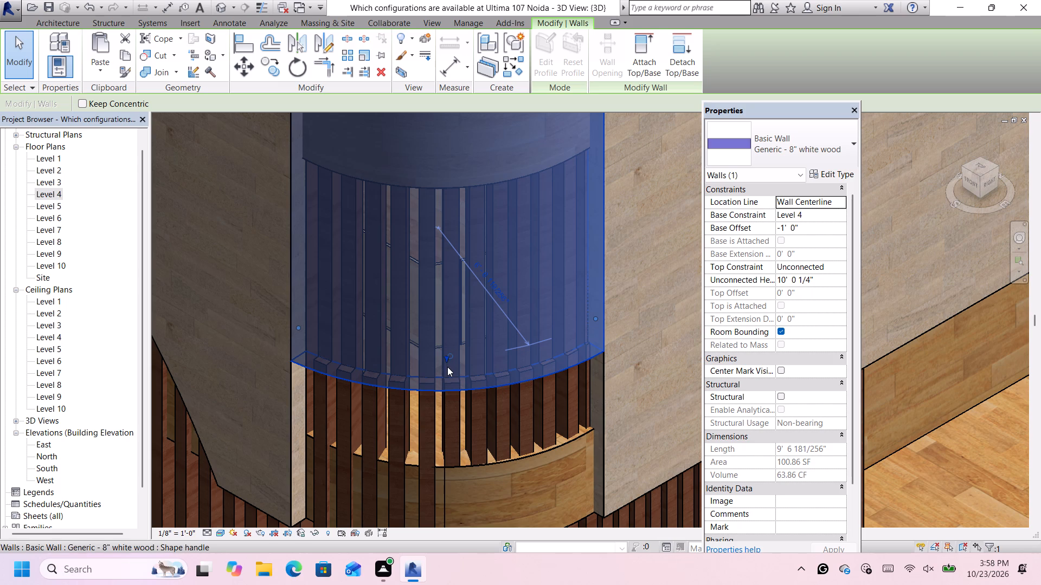
drag(447, 367, 441, 438)
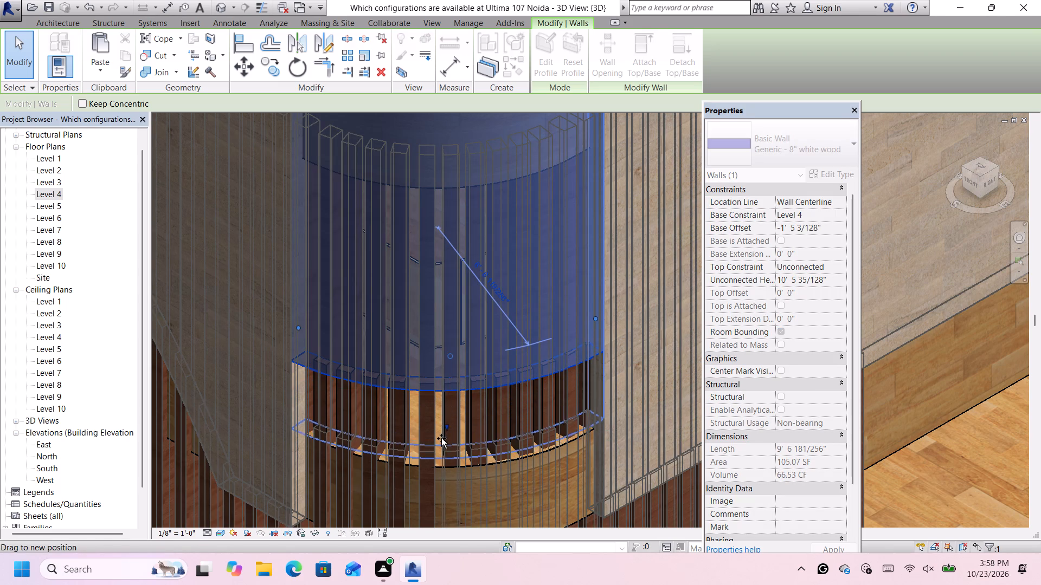
drag(441, 438, 434, 461)
scroll(440, 440, down, 5)
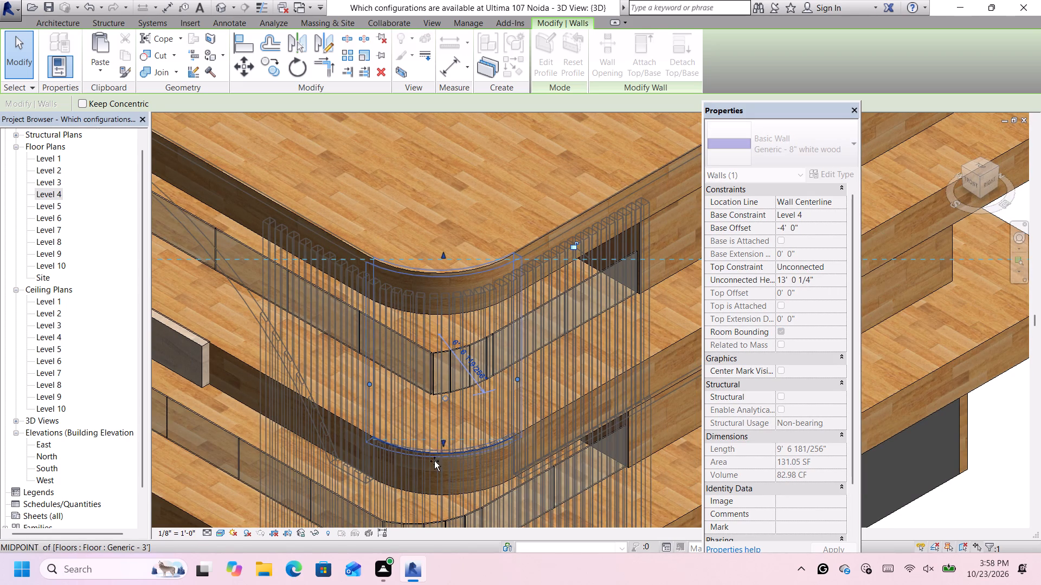
drag(434, 461, 438, 482)
scroll(439, 480, down, 3)
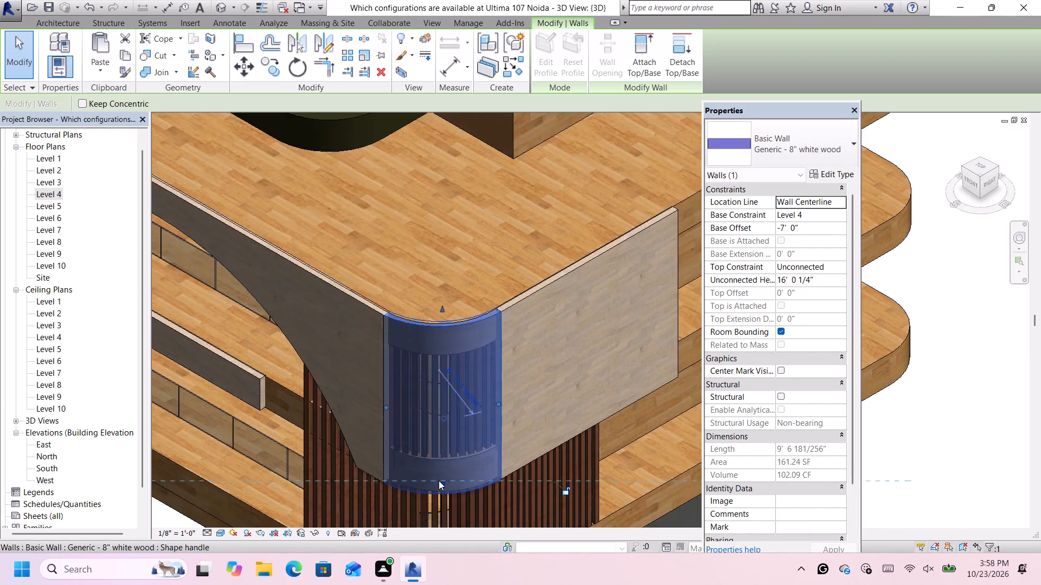
scroll(439, 480, down, 8)
click(640, 333)
Examine the joined corner wall and arched facade in the 3D view, from the front, and in the South elevation.
scroll(605, 369, up, 2)
scroll(589, 374, down, 4)
scroll(407, 457, up, 6)
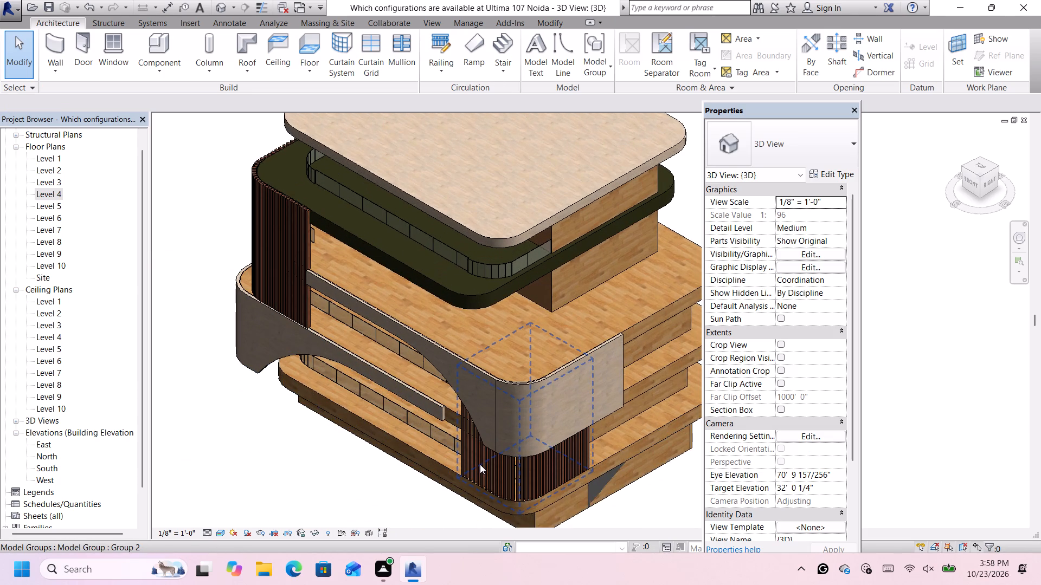
scroll(320, 407, down, 1)
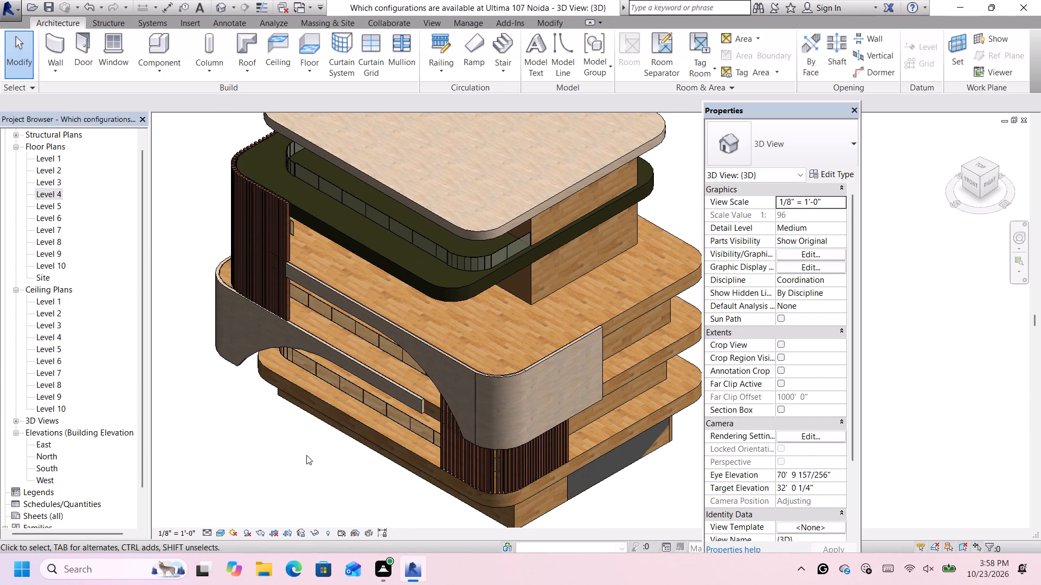
click(312, 474)
click(971, 181)
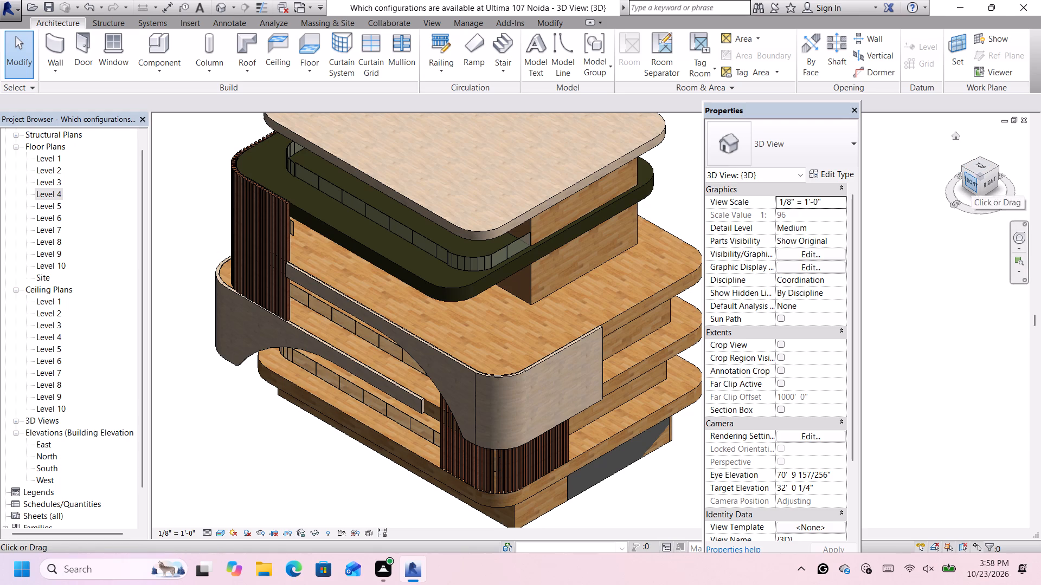
scroll(652, 232, down, 2)
scroll(691, 203, down, 2)
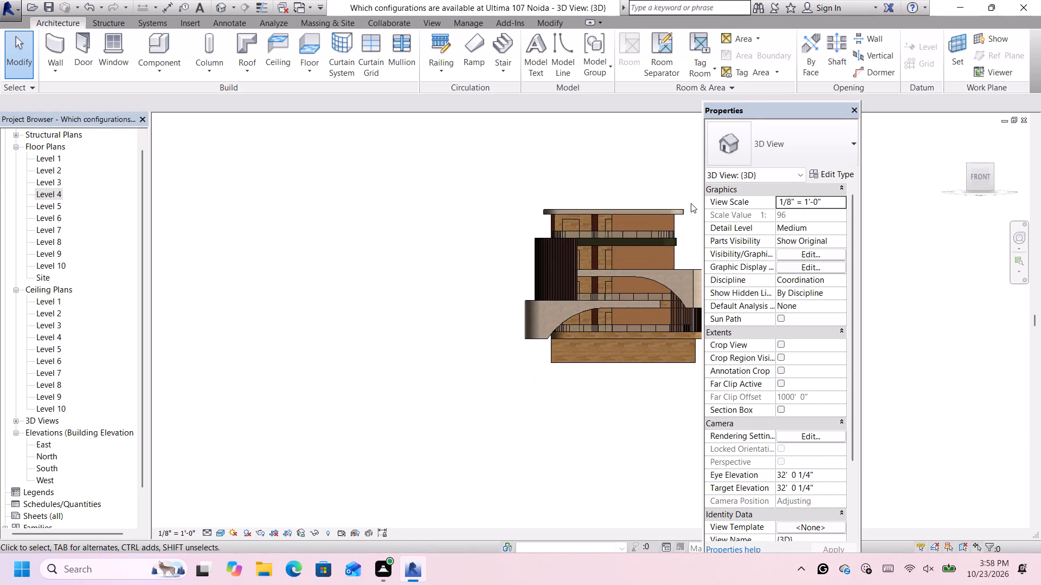
scroll(692, 204, up, 6)
scroll(687, 282, up, 4)
scroll(680, 285, down, 11)
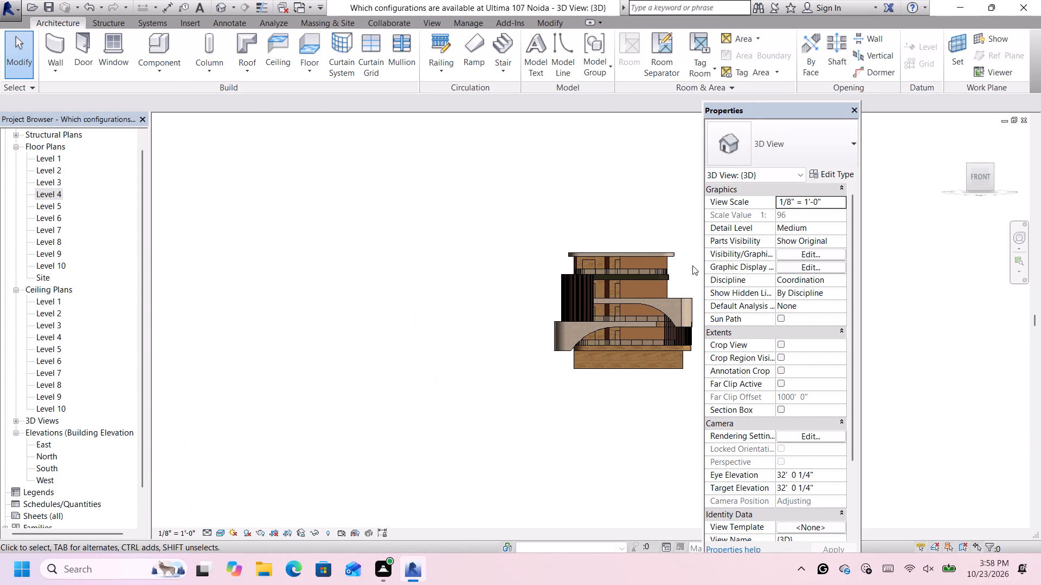
scroll(693, 265, up, 1)
scroll(669, 317, up, 1)
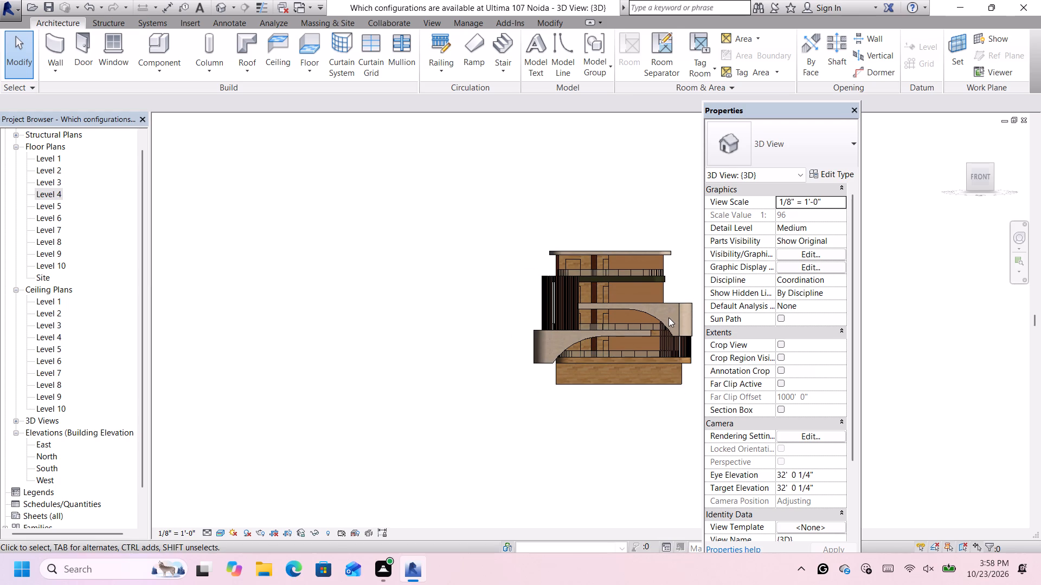
scroll(669, 317, up, 2)
scroll(648, 334, down, 2)
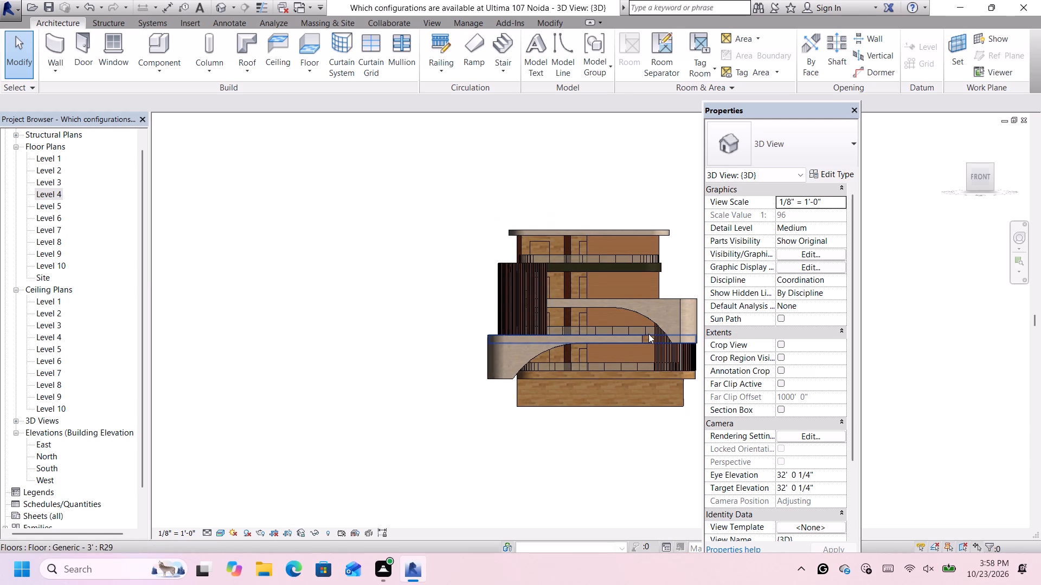
scroll(648, 334, down, 1)
scroll(649, 333, up, 3)
scroll(649, 333, down, 4)
scroll(706, 336, up, 3)
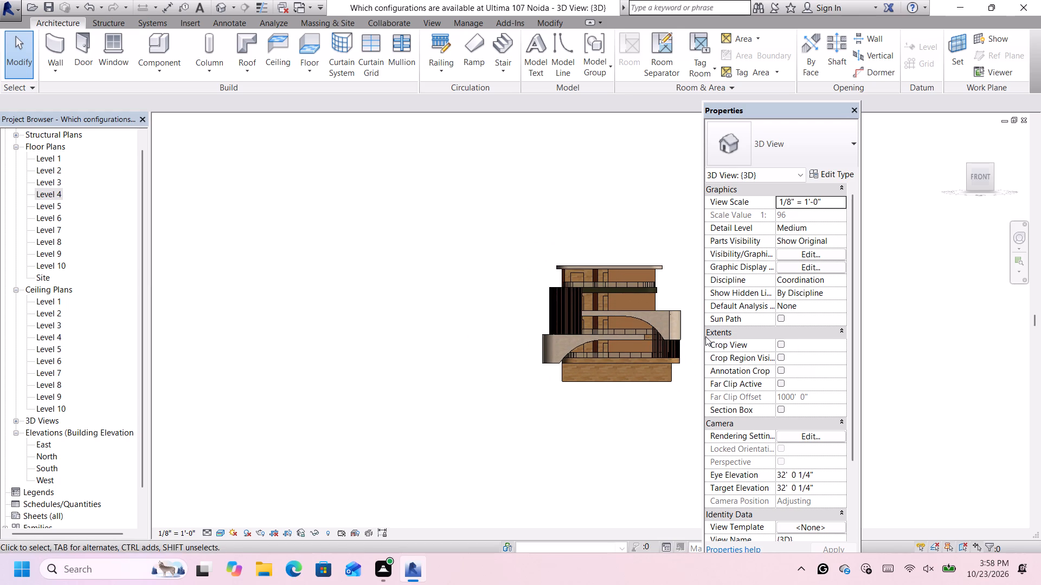
scroll(705, 336, up, 2)
scroll(651, 350, up, 3)
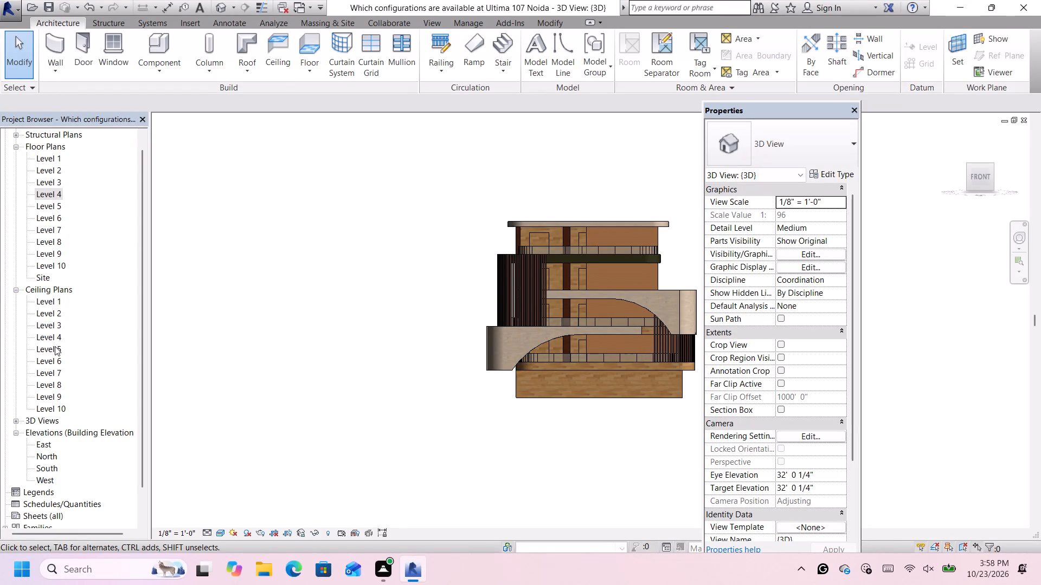
double_click(48, 467)
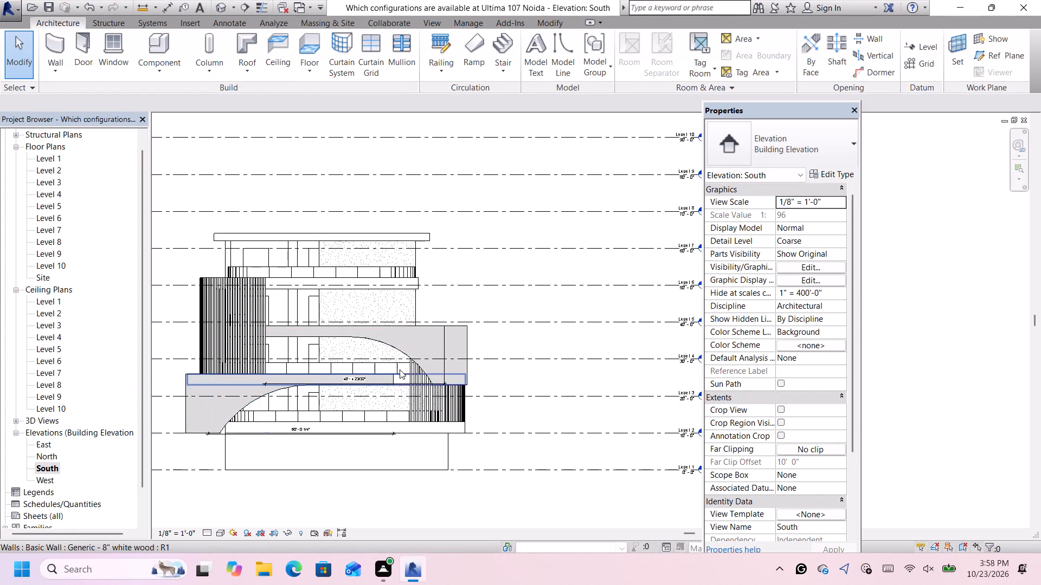
On the Level 4 plan, nudge the room's east Generic - 8" wood wall outward until it sits just inside the slab edge.
scroll(402, 367, down, 3)
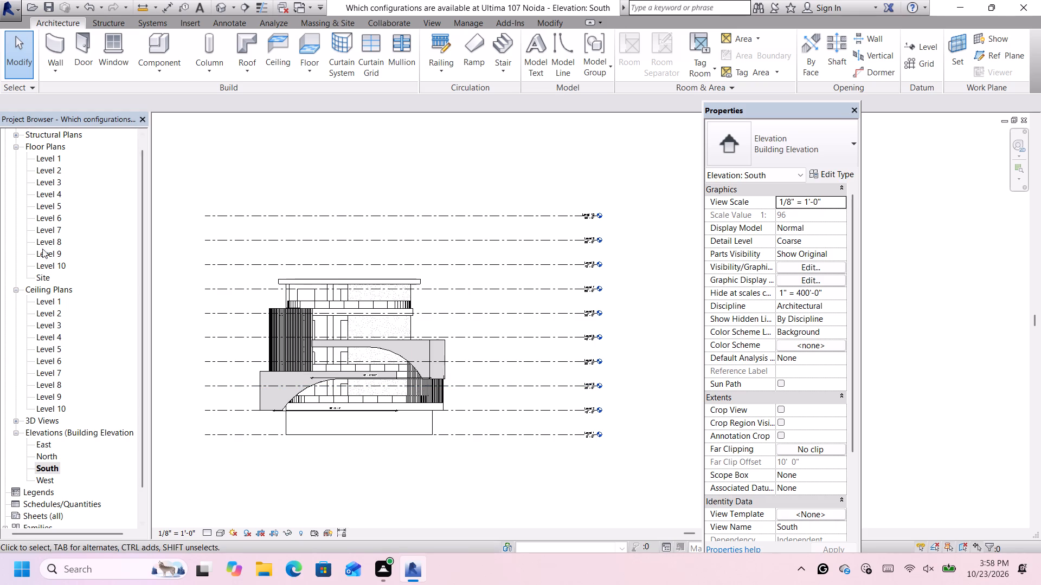
double_click(56, 191)
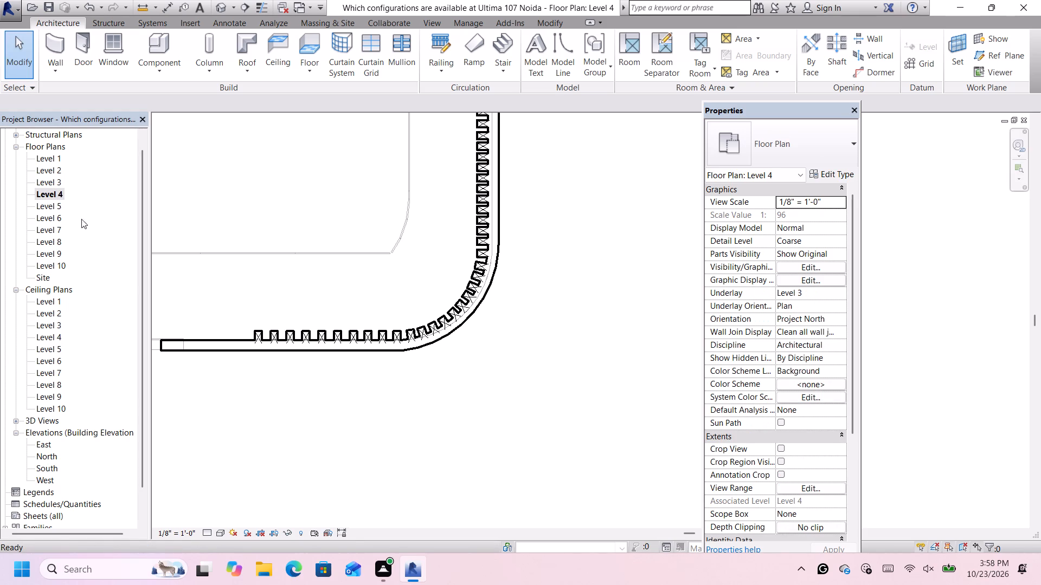
scroll(279, 263, down, 15)
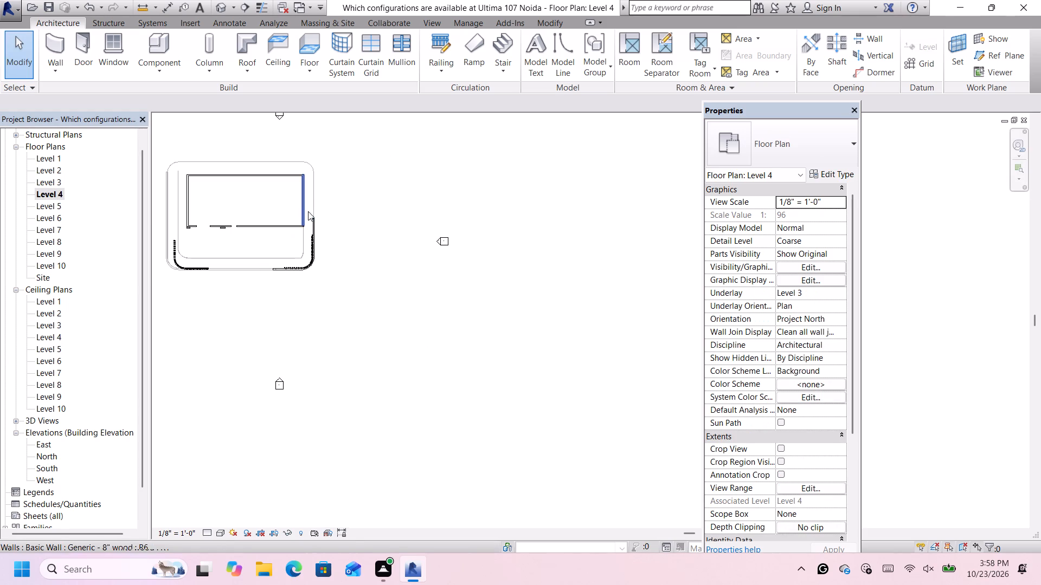
scroll(299, 203, up, 4)
click(301, 204)
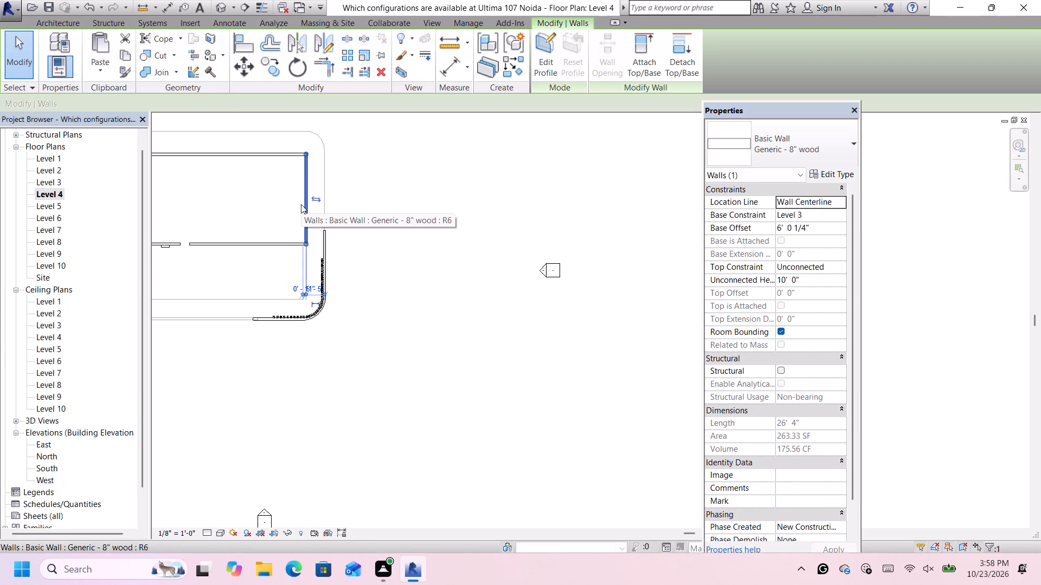
key(Right)
key(Right)
key(Right)
key(Right)
key(Right)
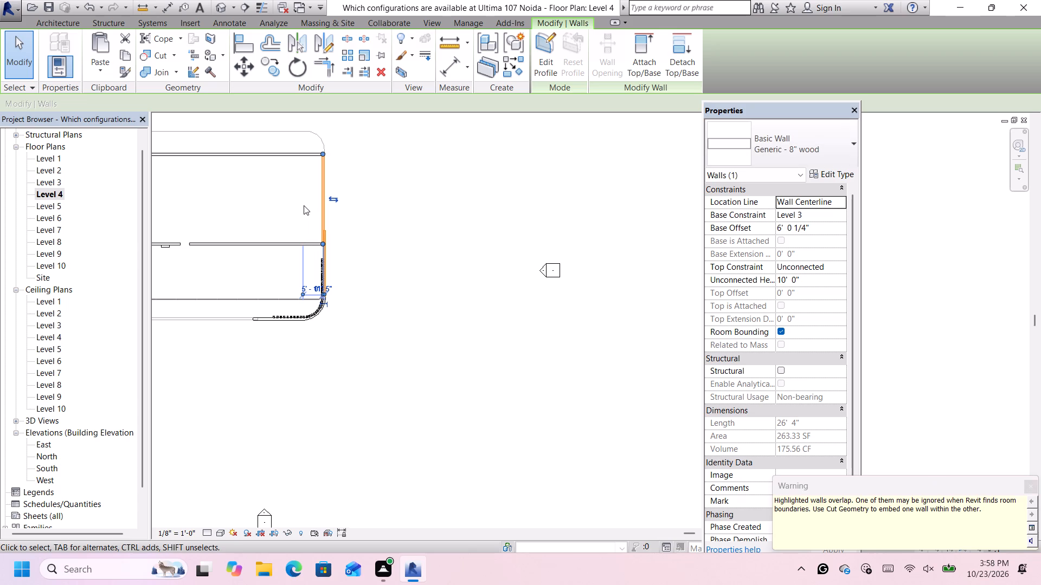
key(Left)
click(441, 318)
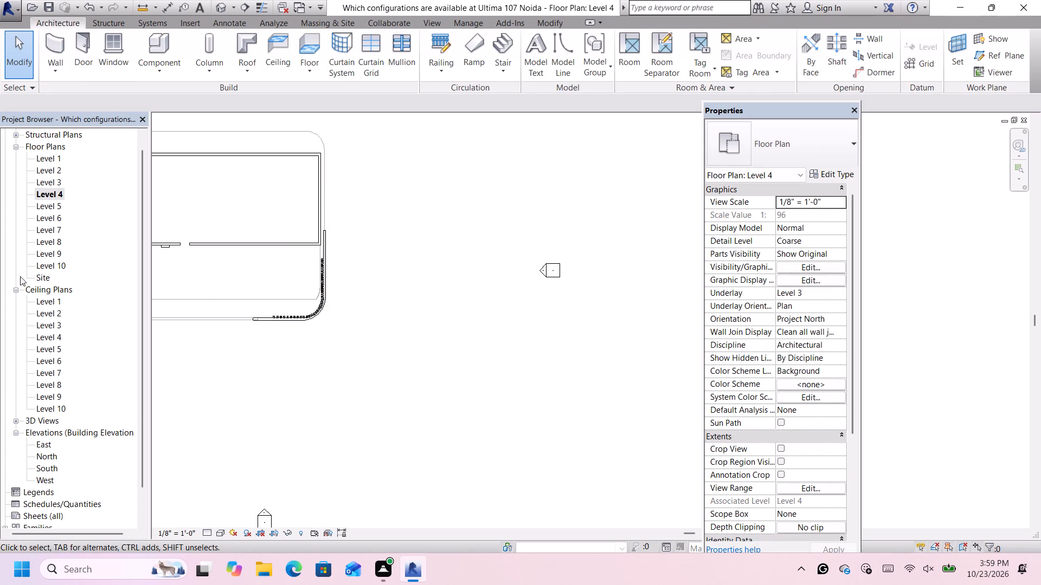
Examine the front facade around the upper floors and rounded corner in the 3D view and the South elevation.
click(222, 8)
scroll(427, 292, down, 2)
scroll(654, 262, up, 2)
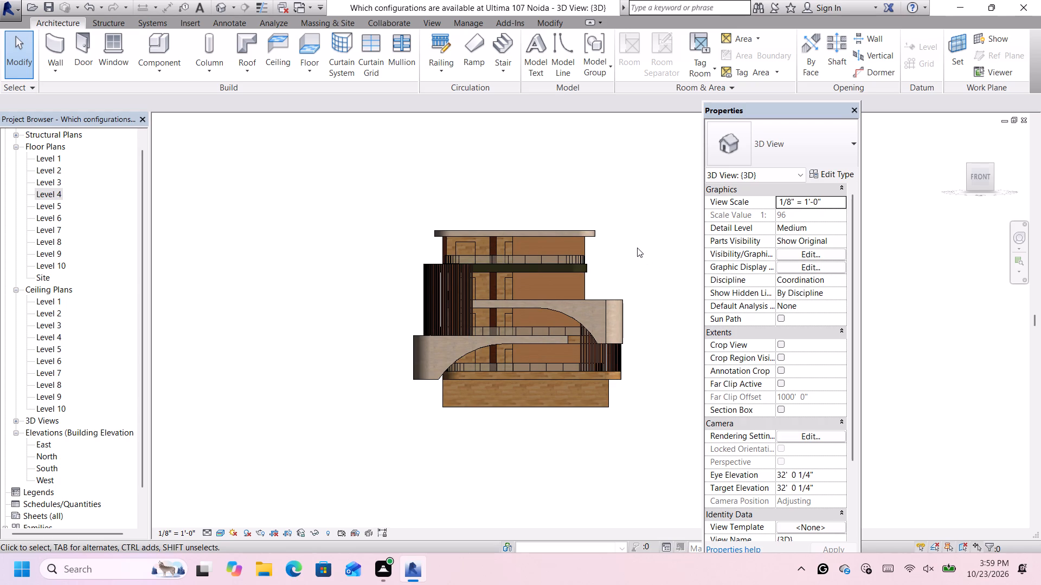
scroll(637, 248, up, 3)
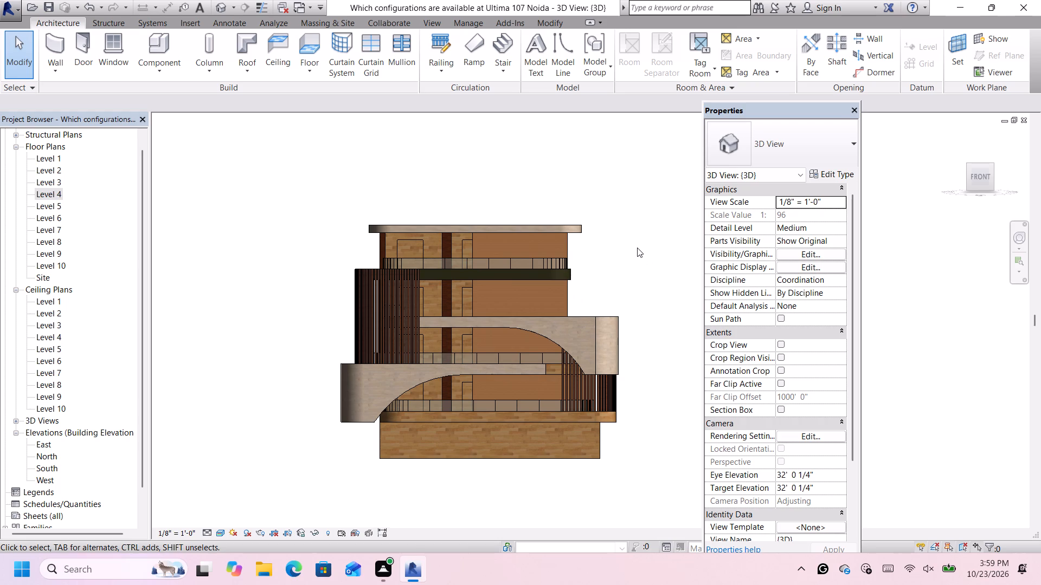
scroll(637, 249, up, 1)
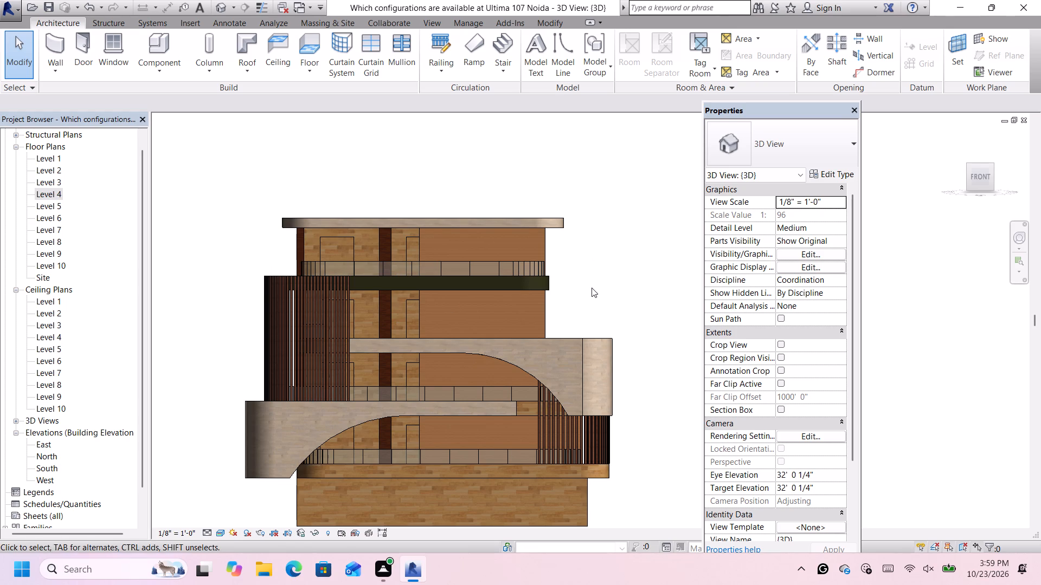
scroll(592, 288, up, 1)
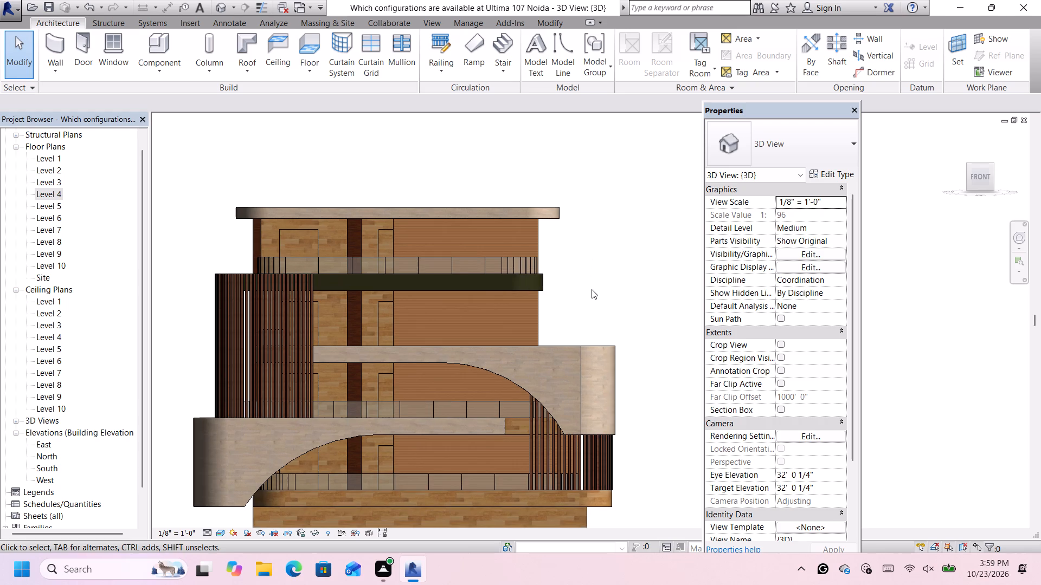
scroll(592, 291, up, 2)
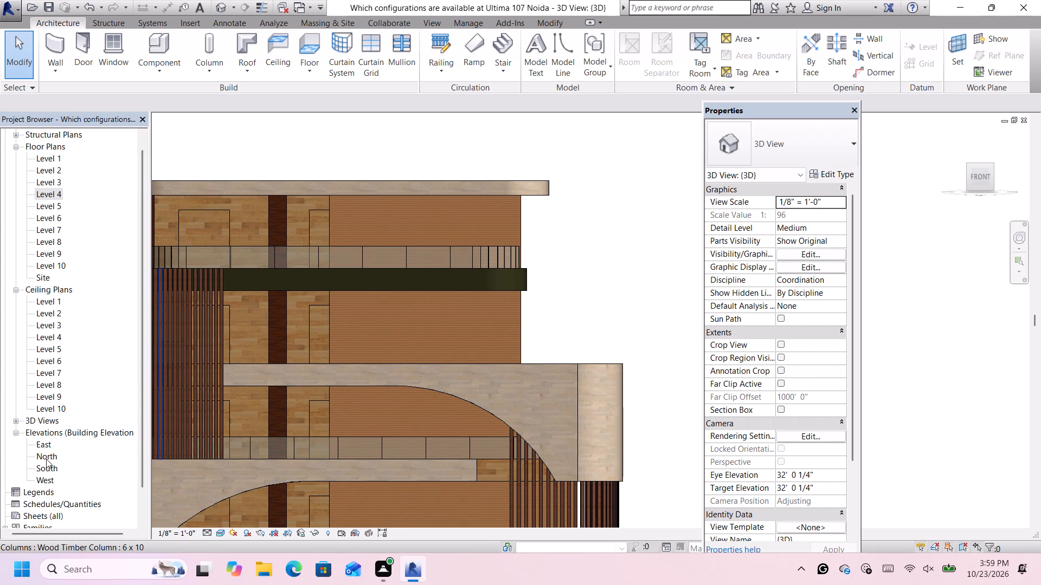
double_click(50, 467)
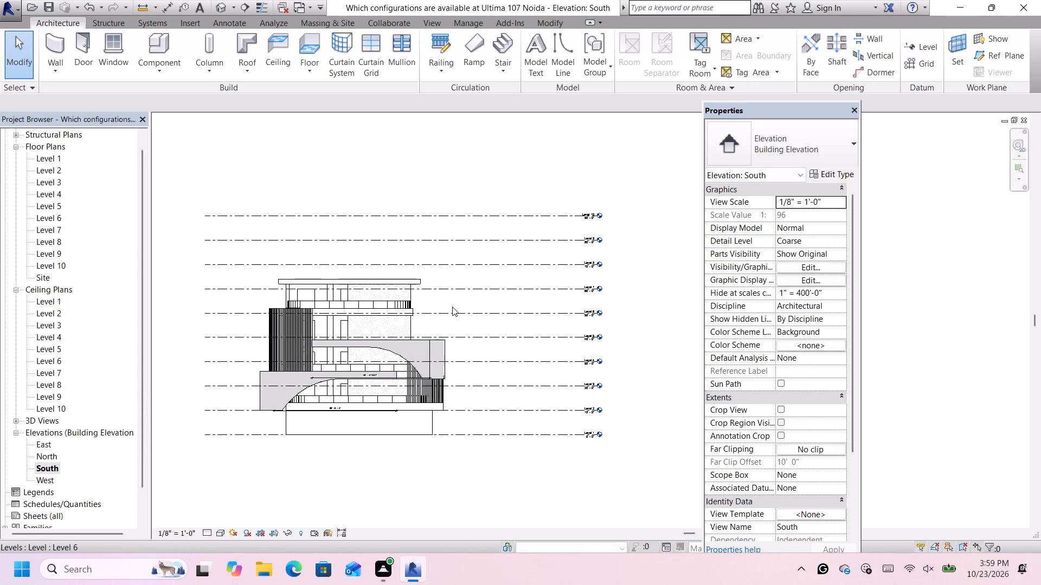
scroll(452, 307, up, 1)
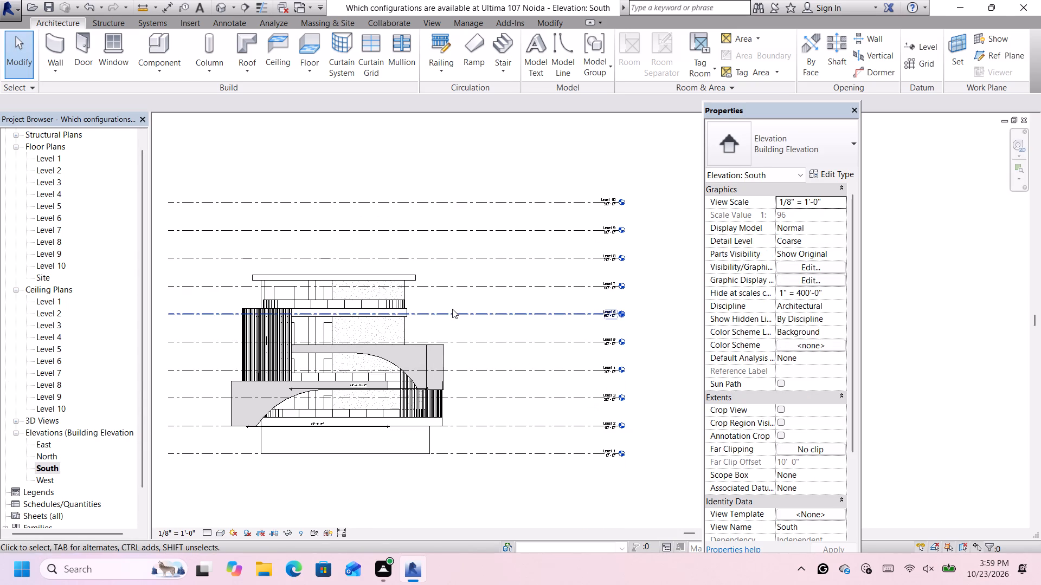
scroll(497, 330, up, 1)
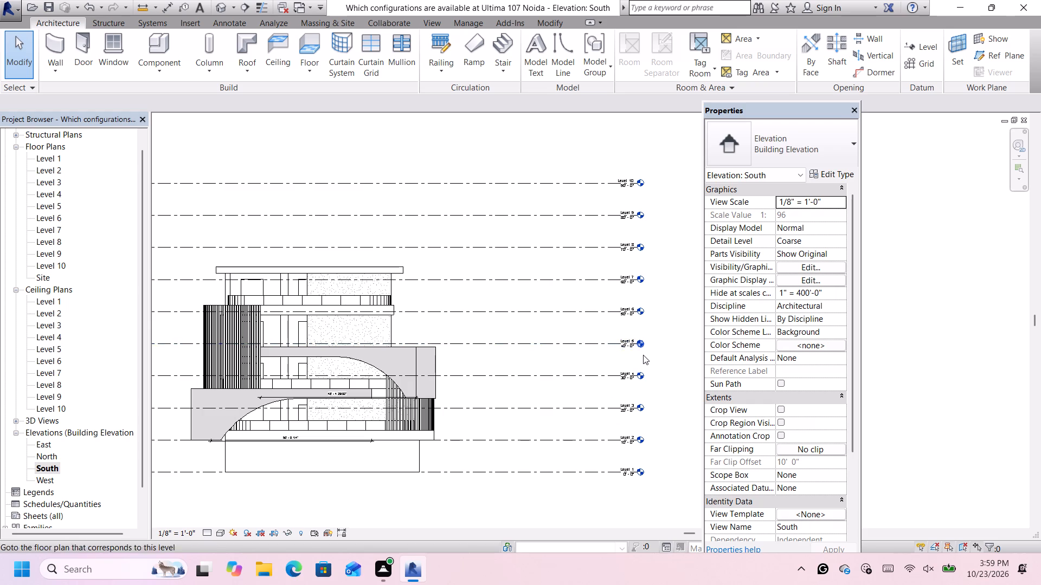
scroll(643, 355, up, 3)
On Level 5, draw a straight Generic - 8" wood wall 42'-6" long from the underlay room's northeast corner southward along the east slab edge.
double_click(54, 207)
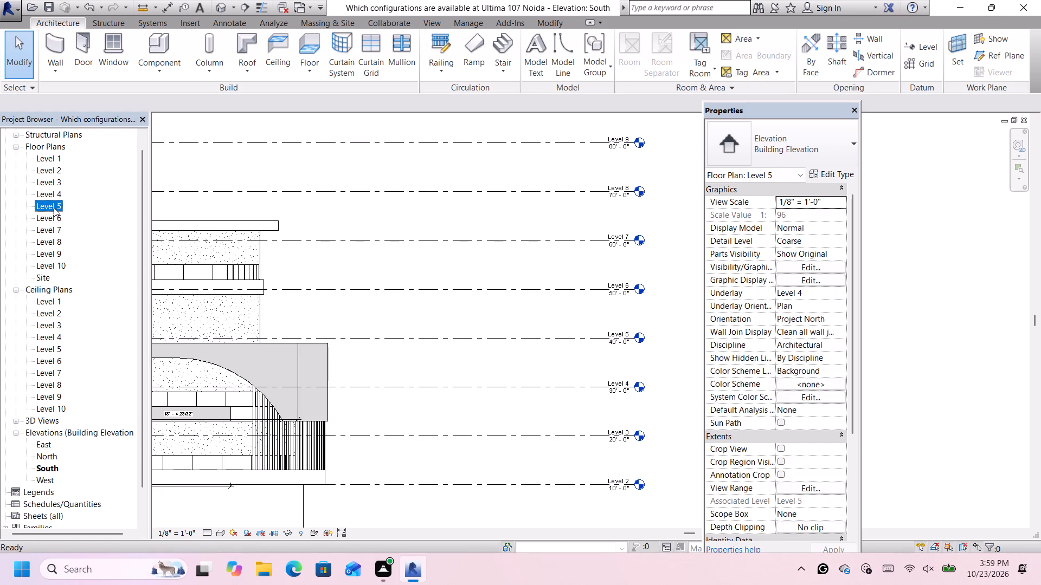
scroll(555, 258, down, 1)
scroll(555, 258, up, 1)
scroll(555, 258, down, 2)
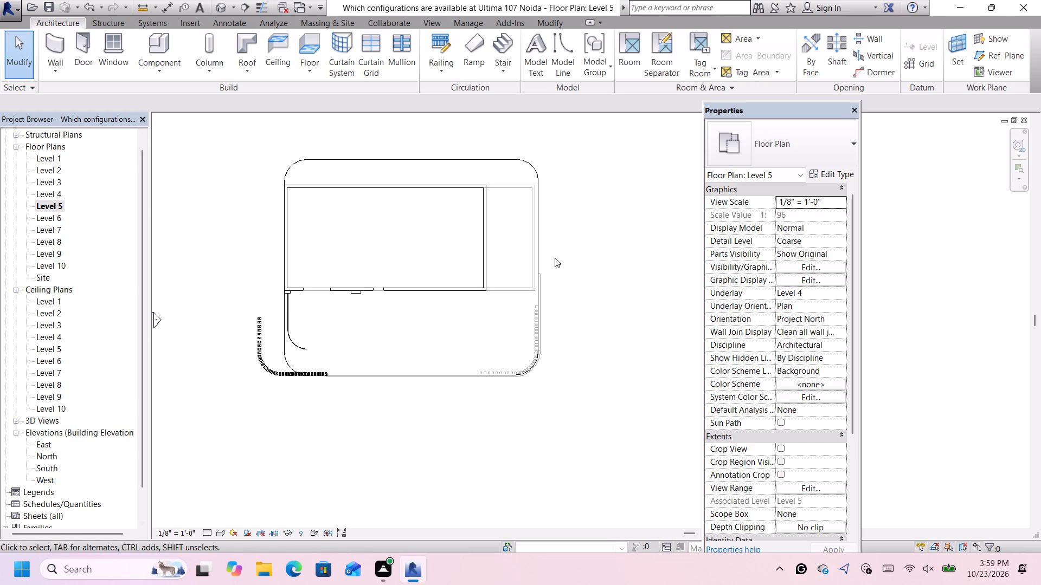
click(56, 49)
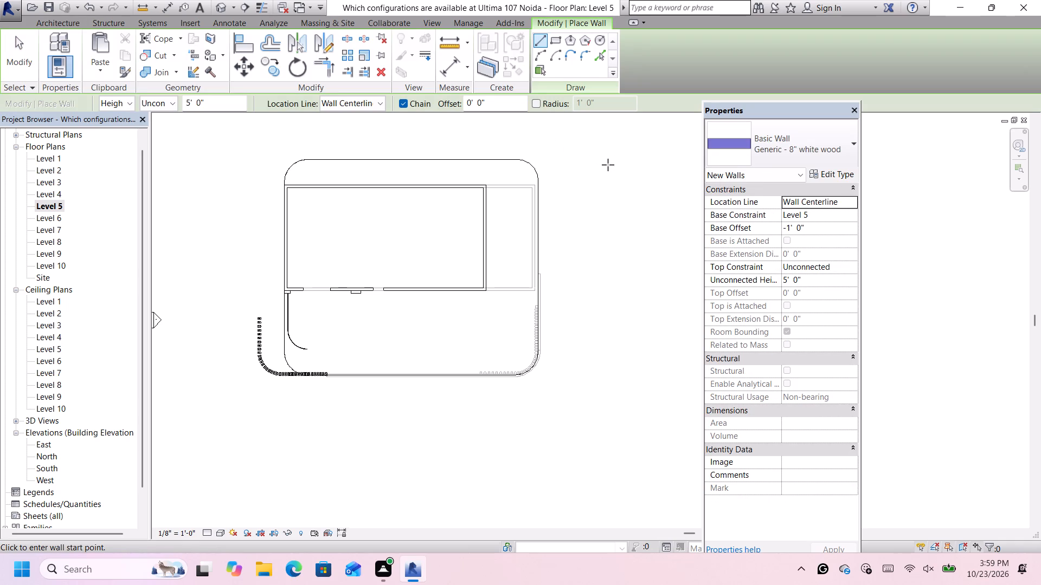
click(729, 151)
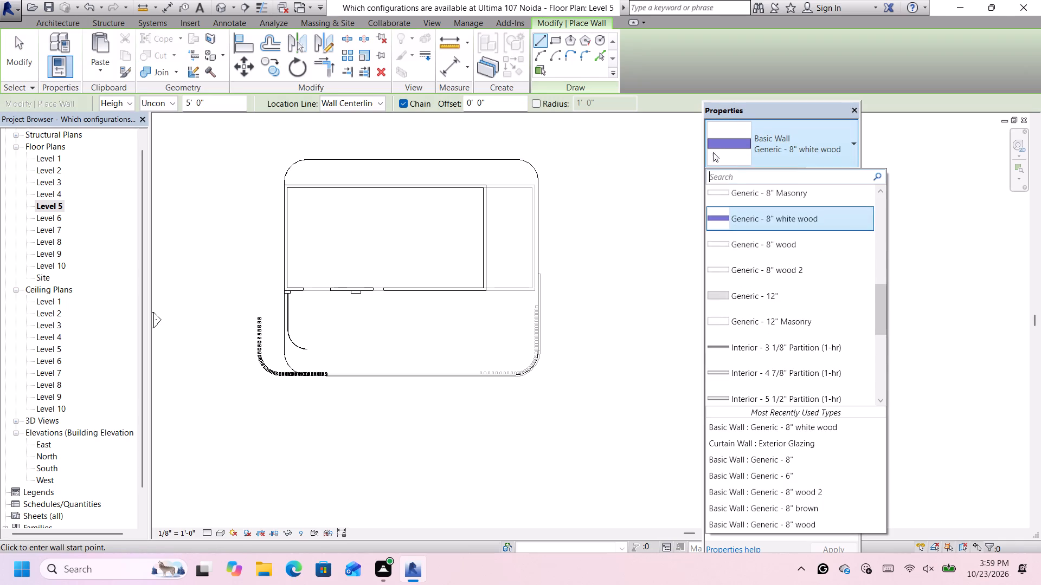
scroll(771, 266, up, 2)
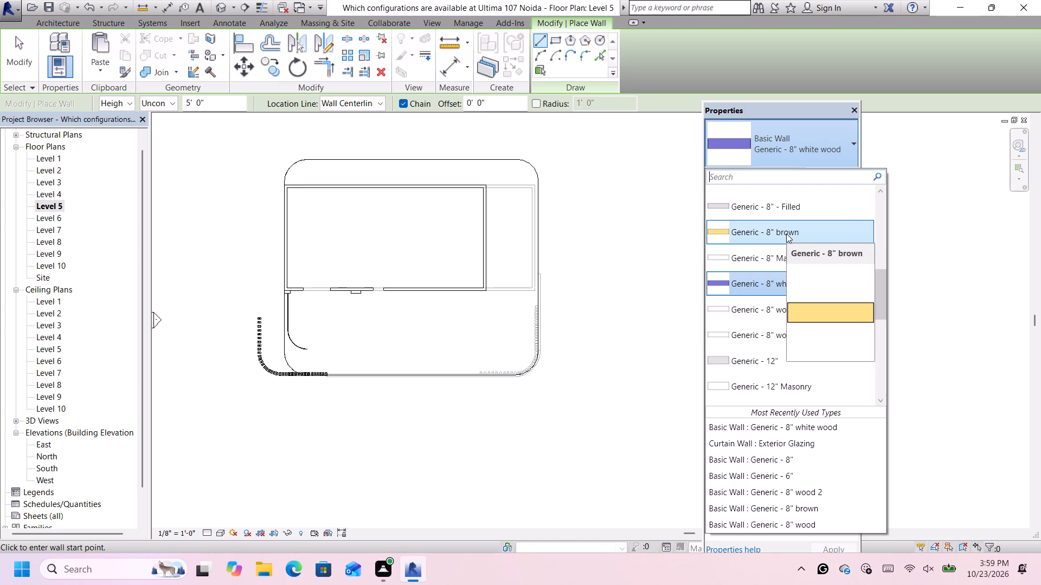
scroll(786, 233, up, 1)
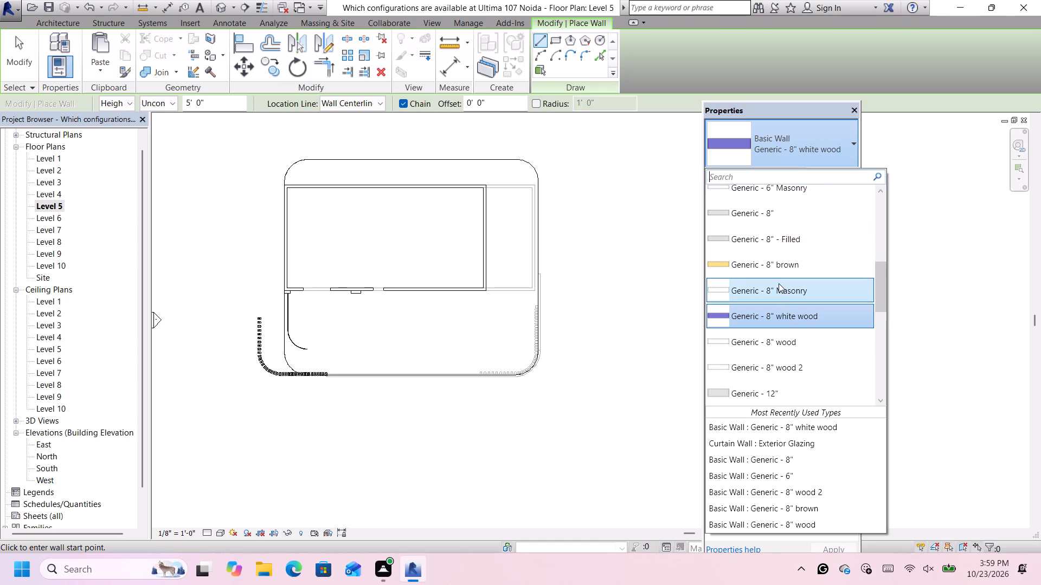
scroll(779, 269, up, 1)
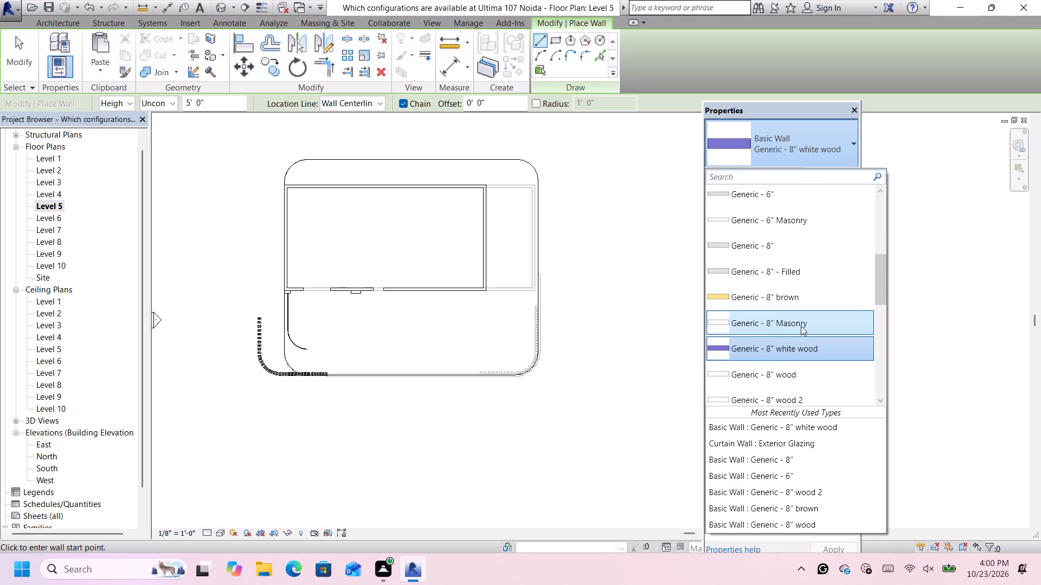
click(784, 373)
scroll(563, 191, up, 4)
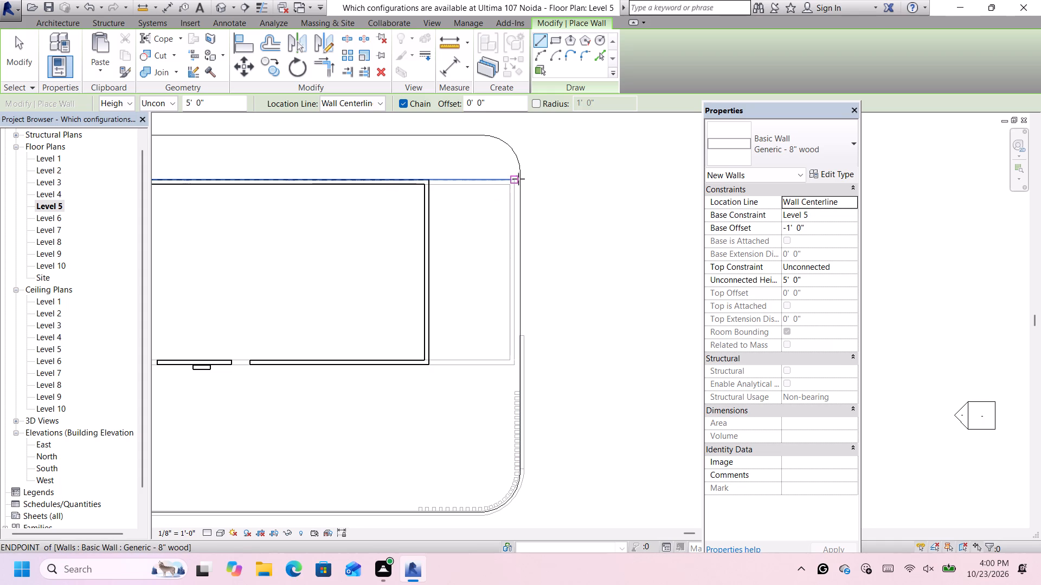
scroll(518, 180, up, 2)
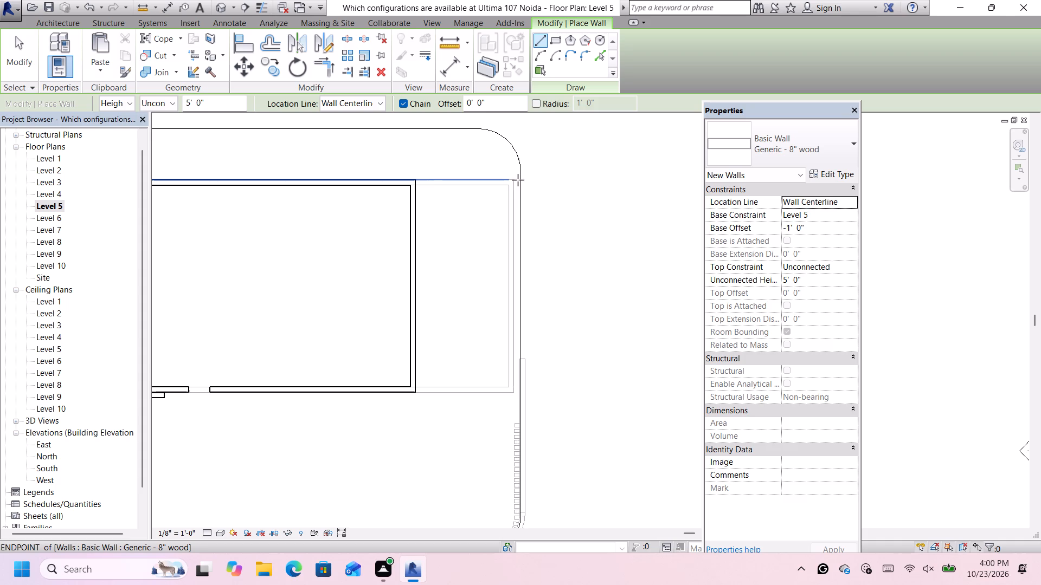
click(518, 180)
scroll(517, 188, down, 1)
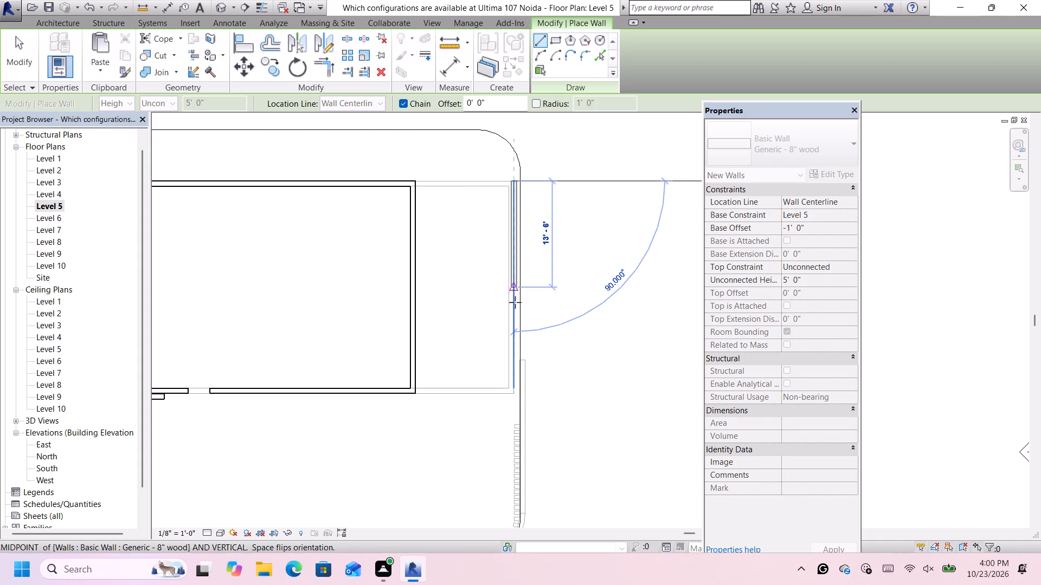
scroll(512, 388, down, 5)
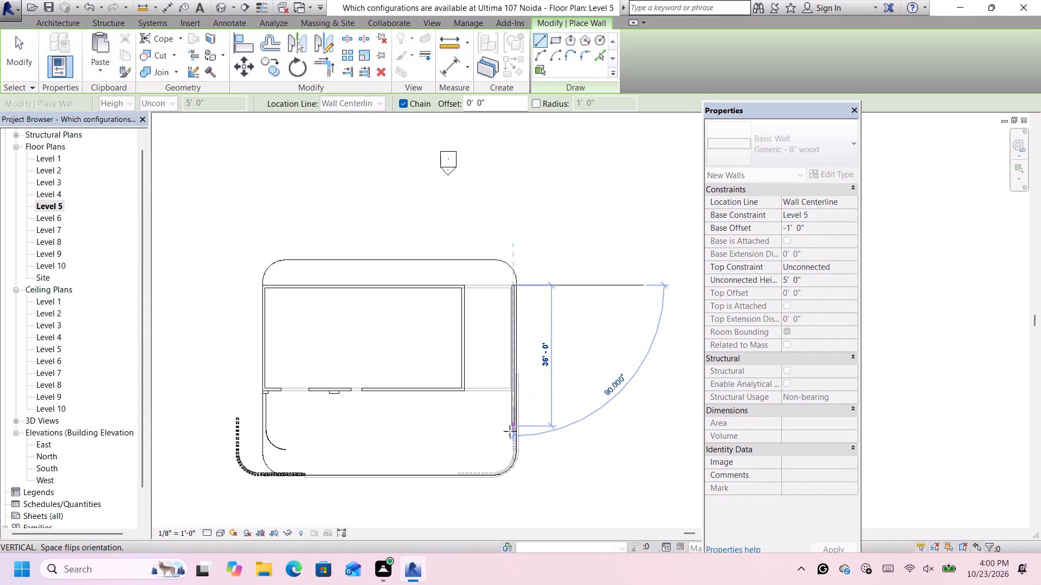
scroll(509, 440, up, 1)
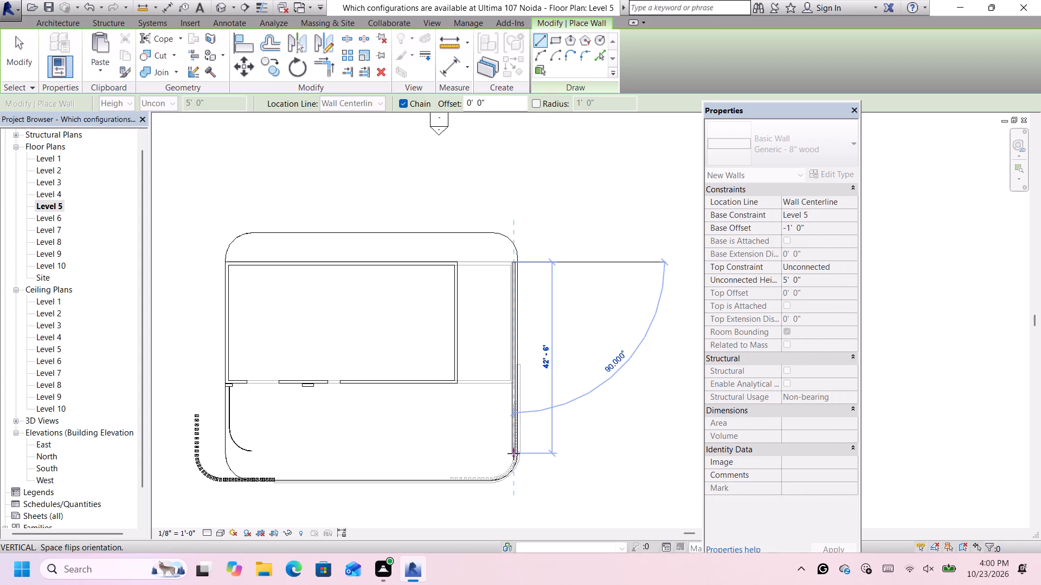
click(513, 453)
key(Escape)
scroll(536, 398, up, 1)
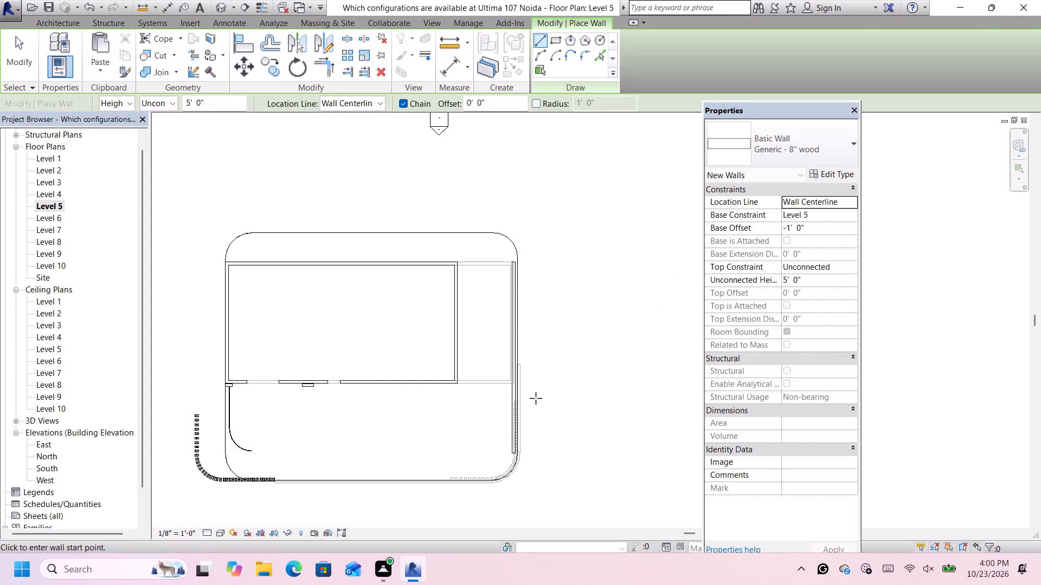
scroll(536, 398, up, 2)
key(Escape)
Nudge the new Level 5 east wall outward so it lines up just inside the slab edge.
click(503, 381)
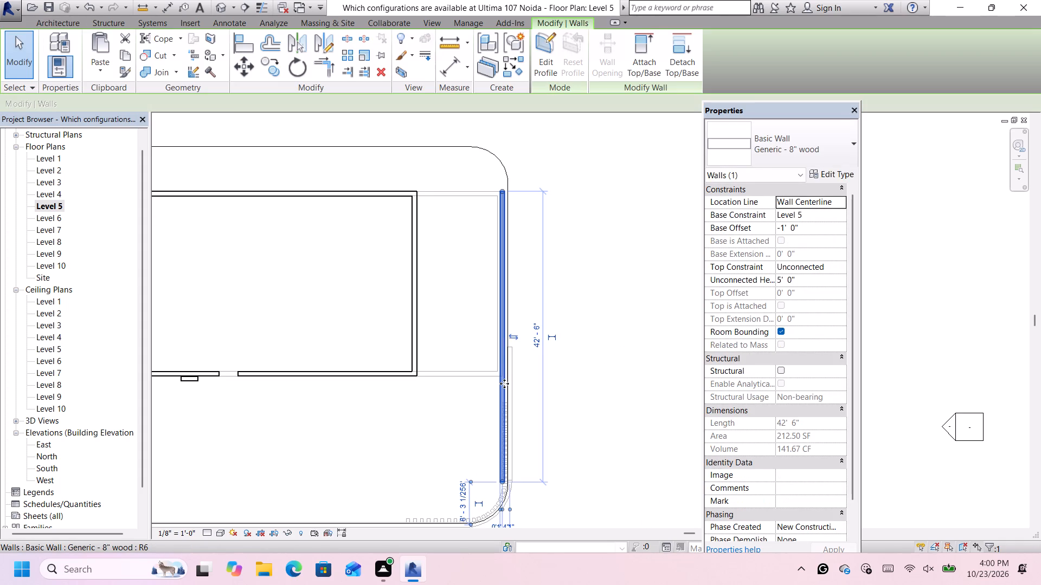
key(Right)
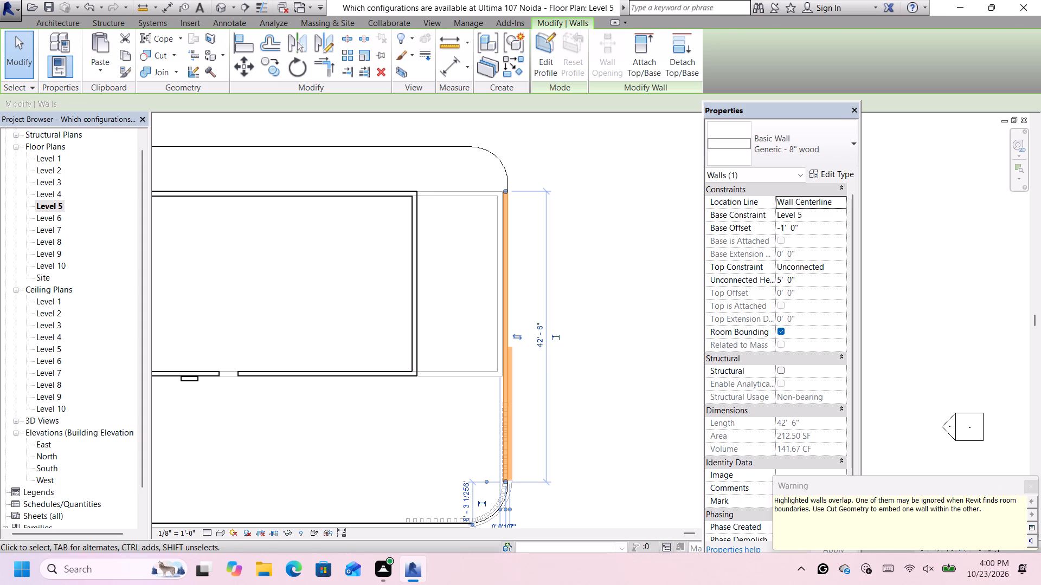
key(Left)
scroll(535, 441, up, 4)
scroll(485, 471, up, 3)
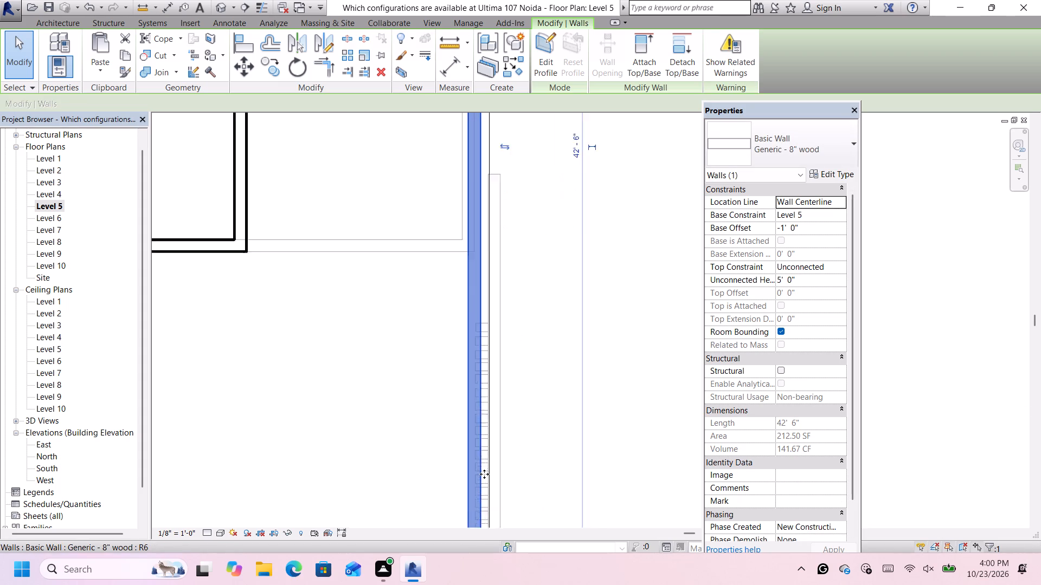
scroll(484, 474, up, 1)
key(Right)
scroll(500, 431, up, 1)
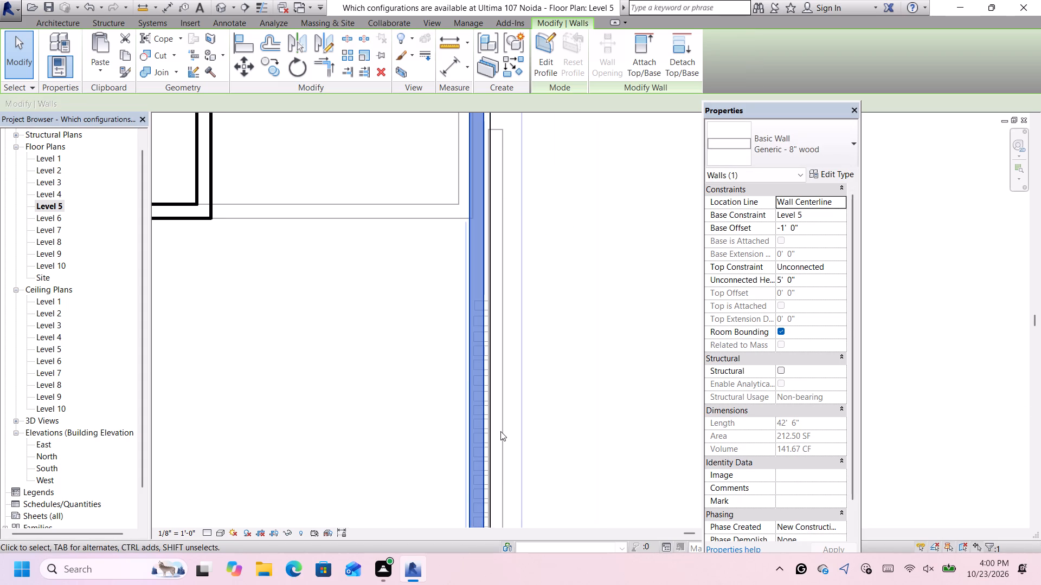
scroll(500, 431, up, 4)
key(Right)
key(Right)
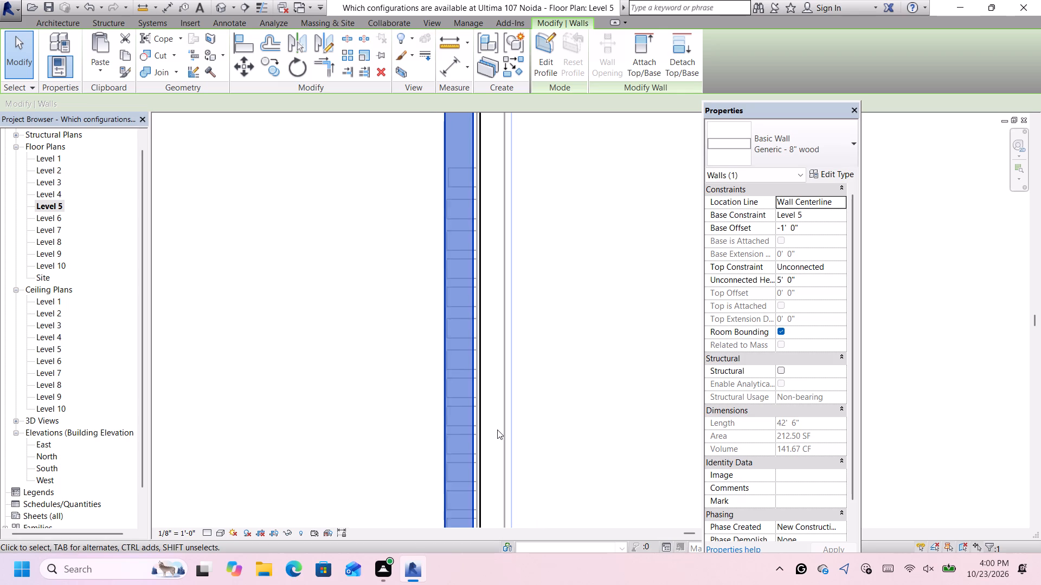
key(Right)
scroll(497, 430, down, 13)
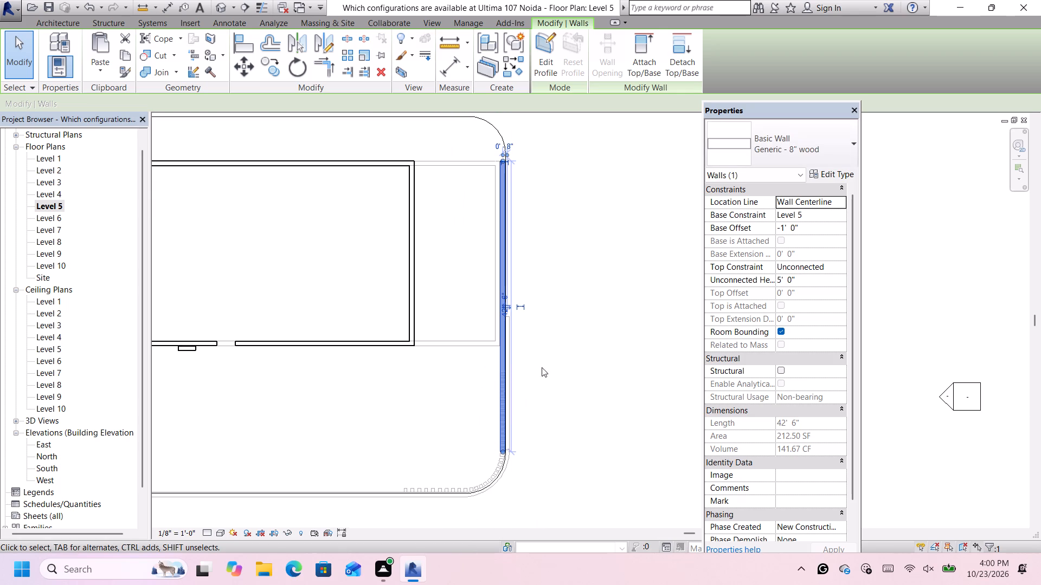
scroll(546, 347, down, 2)
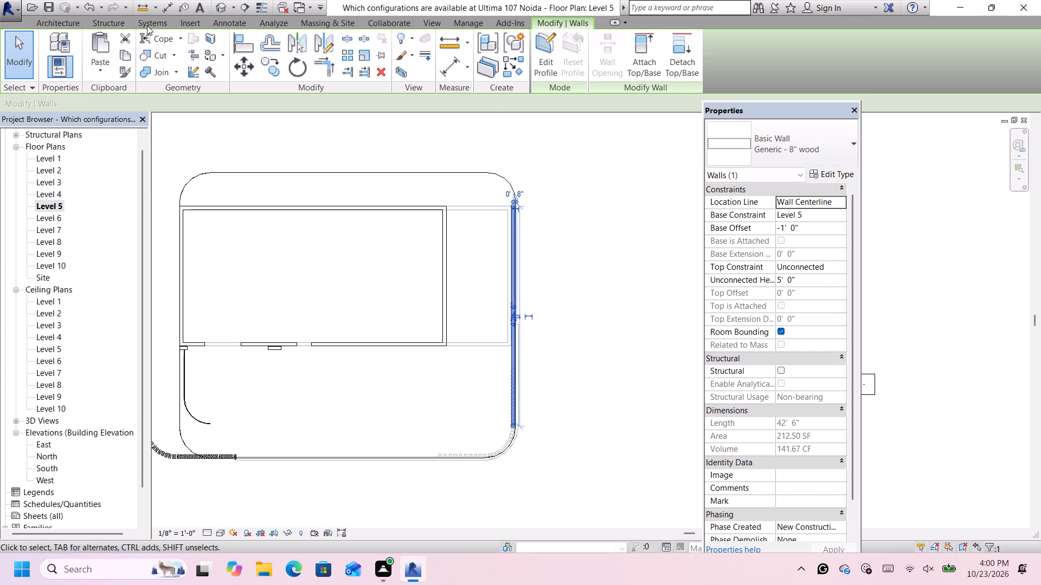
In the 3D view, raise the top of the Level 5 east wood wall to about 10'-7" high and nudge the wall slightly inward.
click(219, 7)
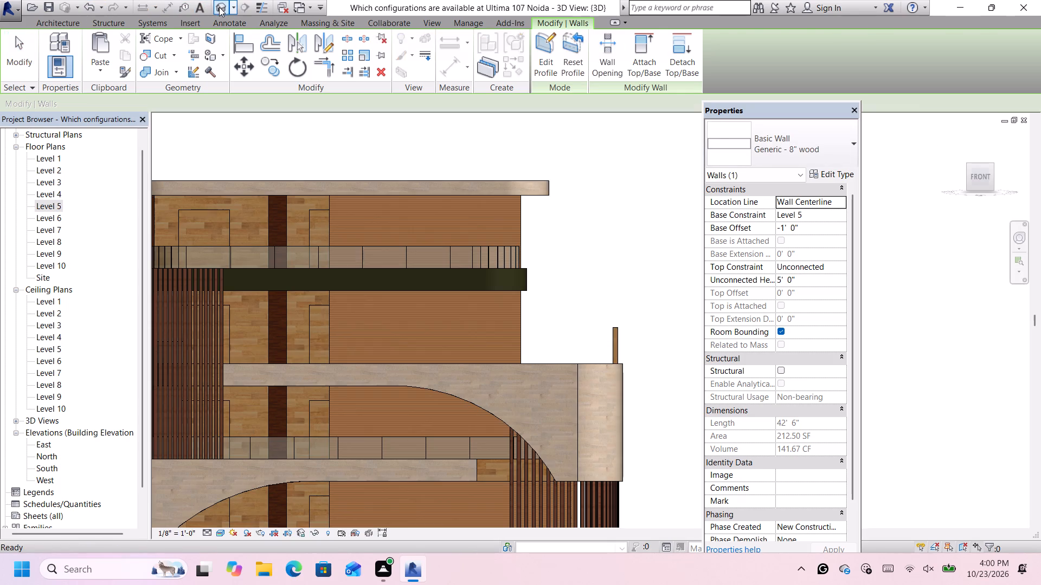
click(614, 331)
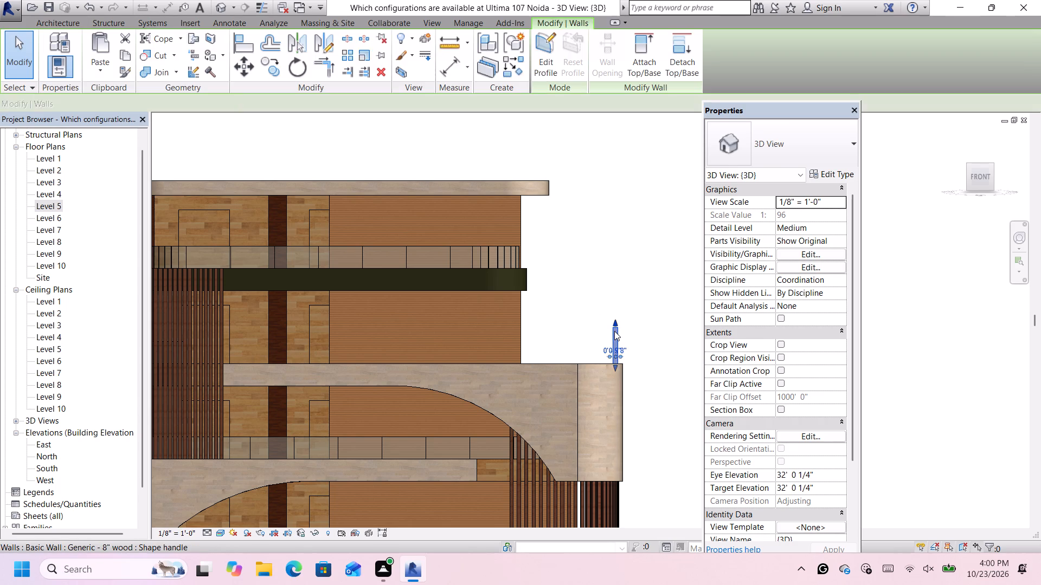
scroll(613, 331, down, 3)
scroll(622, 323, up, 3)
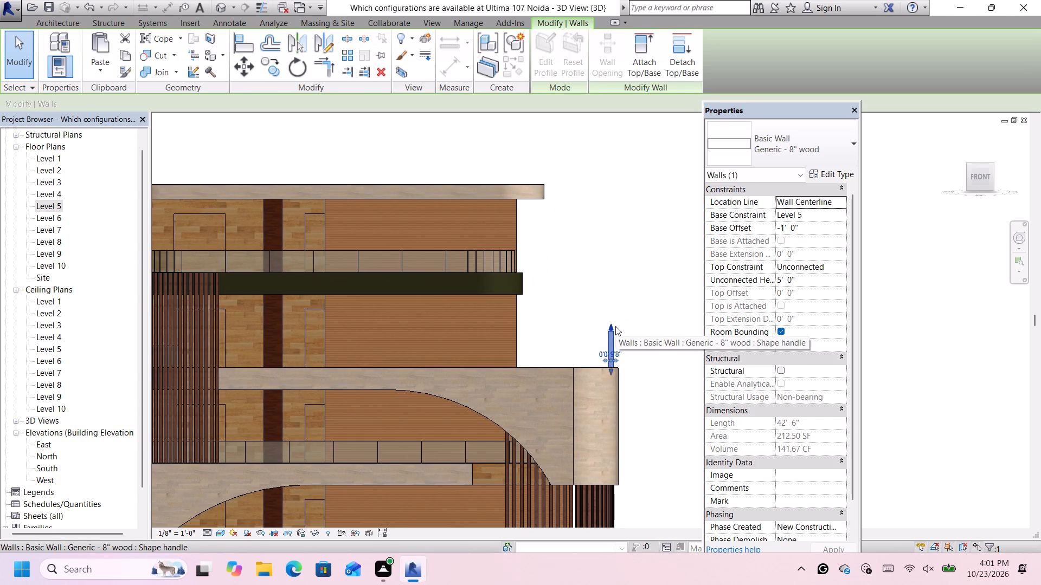
key(Left)
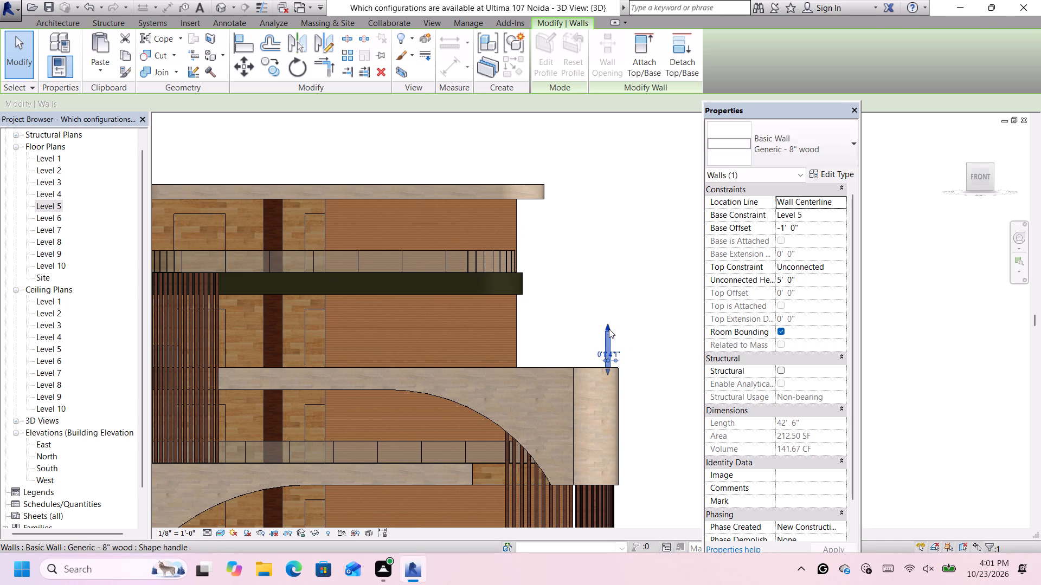
drag(608, 329, 603, 280)
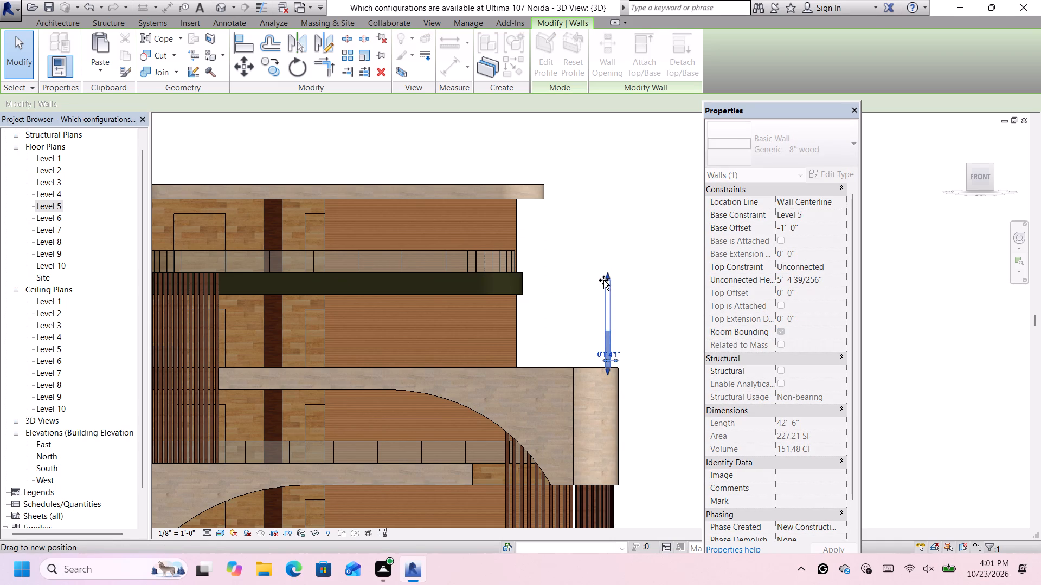
drag(603, 280, 603, 284)
drag(603, 284, 603, 290)
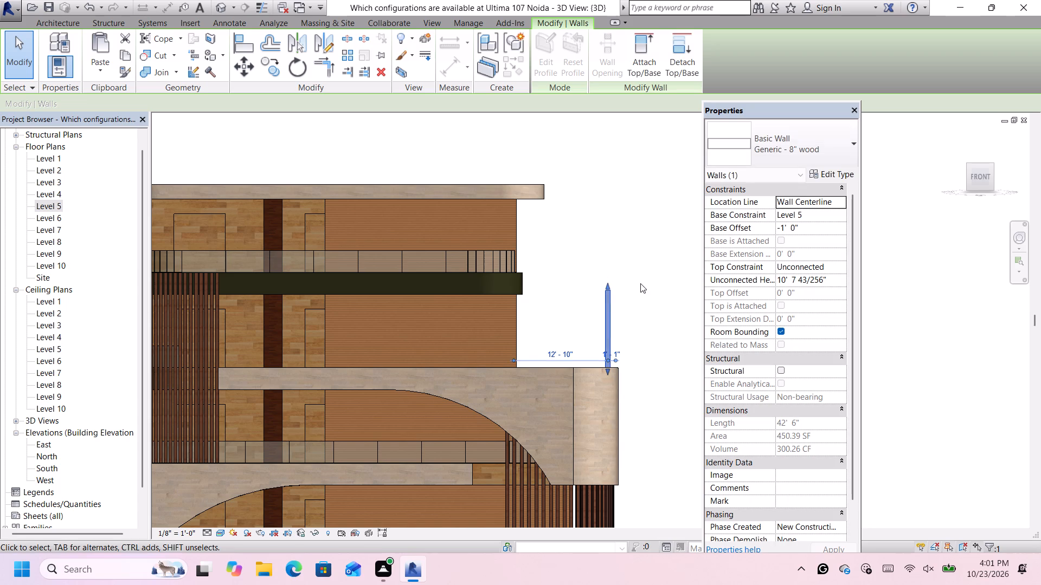
scroll(640, 284, up, 1)
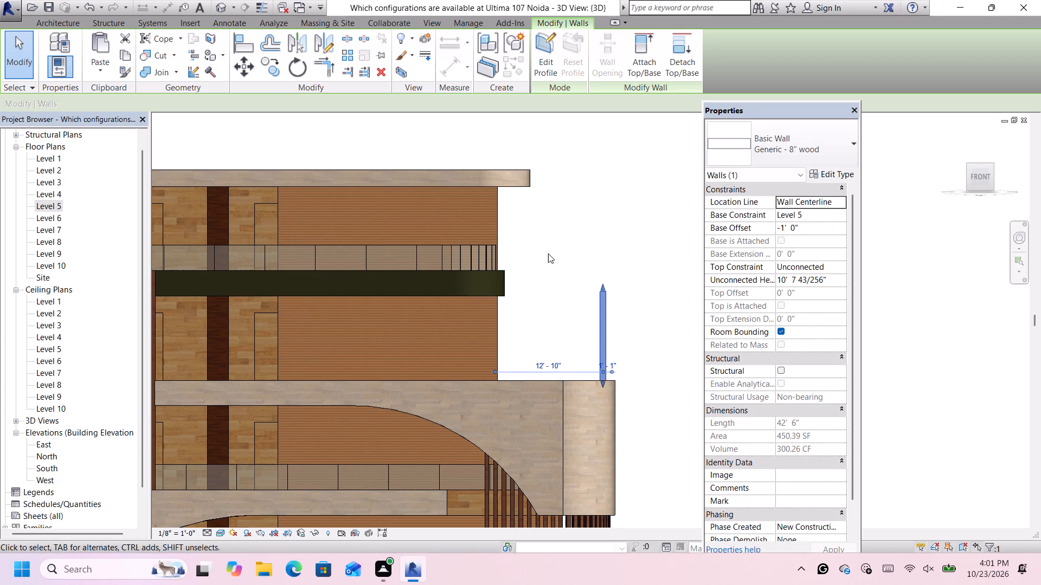
scroll(548, 253, down, 1)
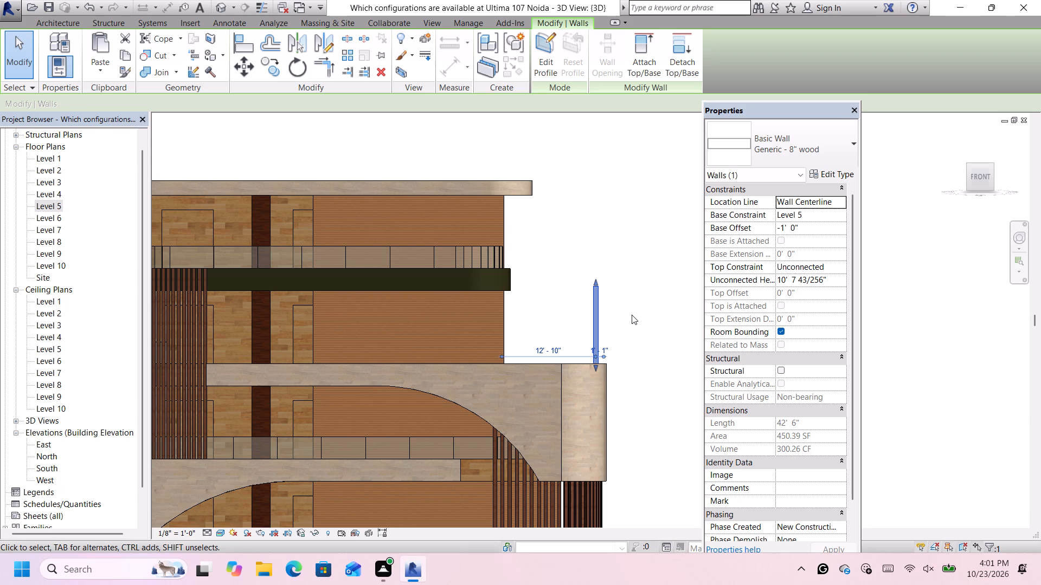
key(Left)
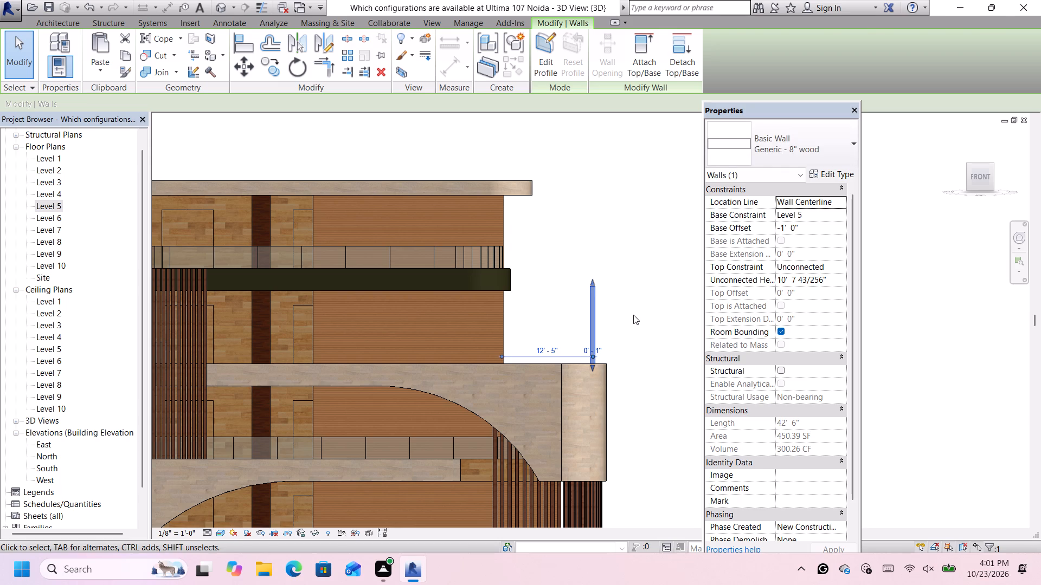
click(633, 315)
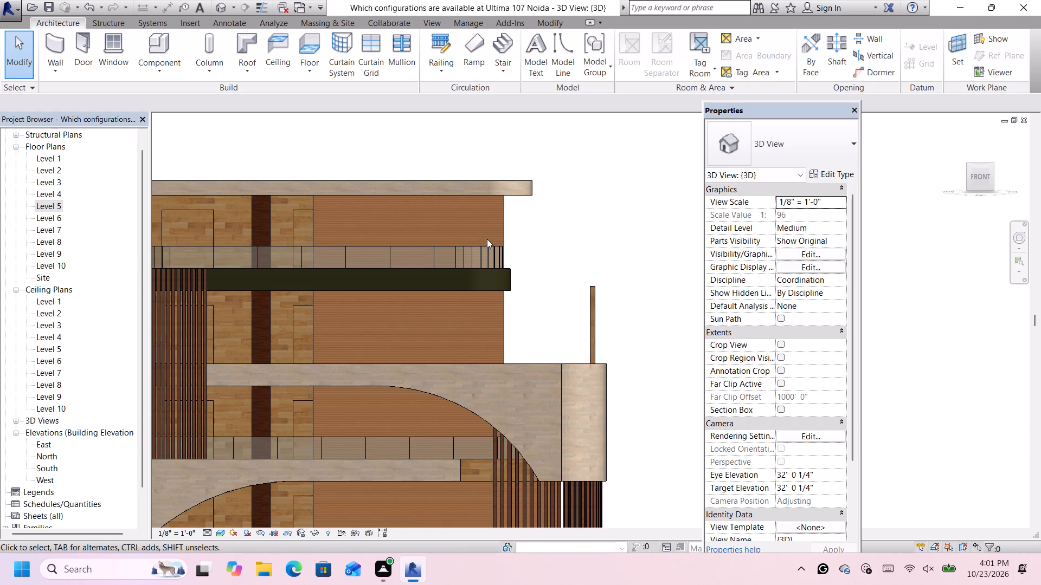
Edit the boundary of the Level 6 Generic - 3' black floor, moving its straight east edge outward beyond the Level 5 east wall.
scroll(487, 237, down, 1)
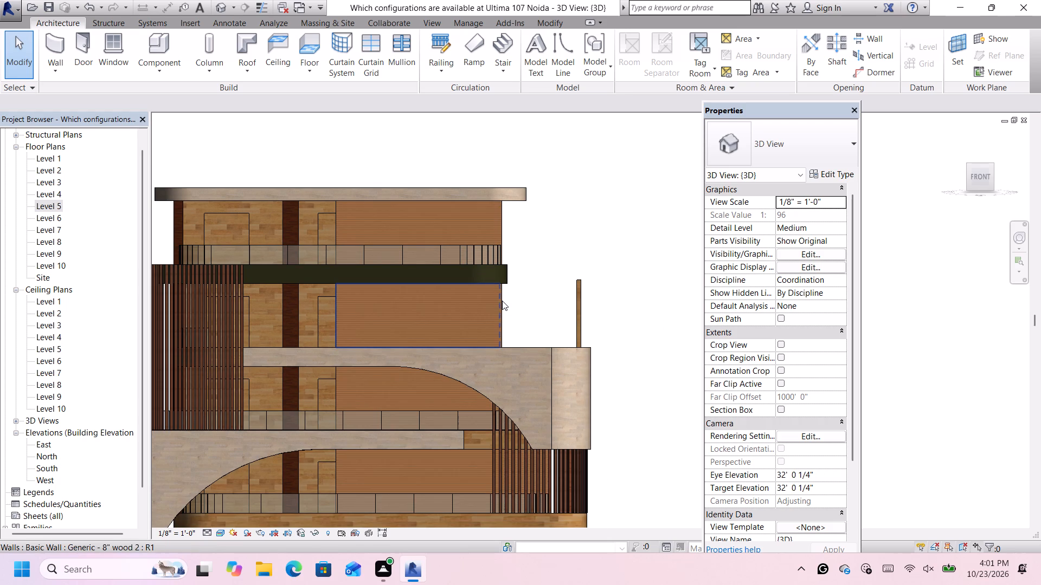
scroll(502, 301, up, 2)
scroll(502, 297, down, 4)
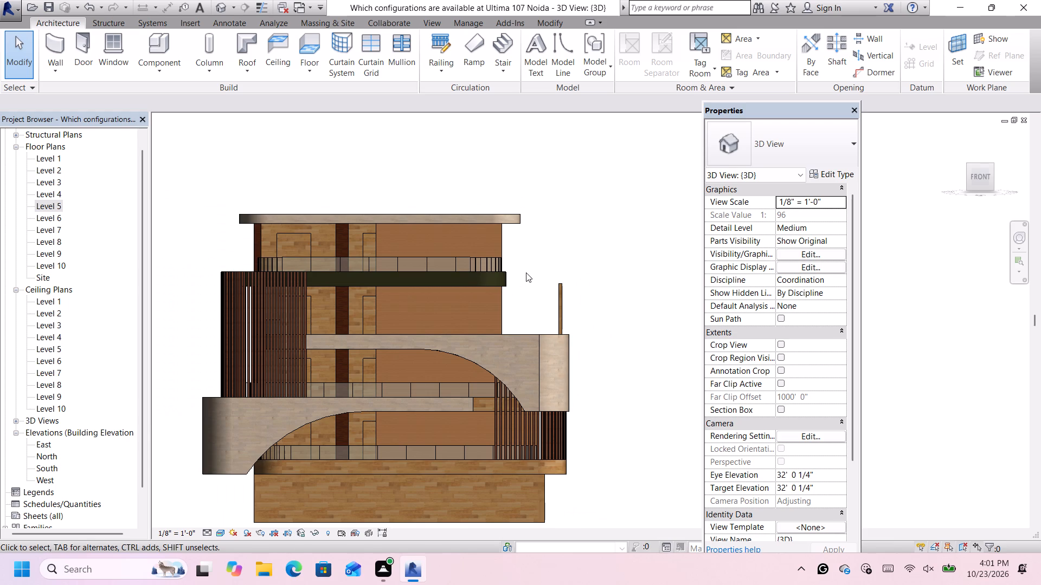
double_click(504, 274)
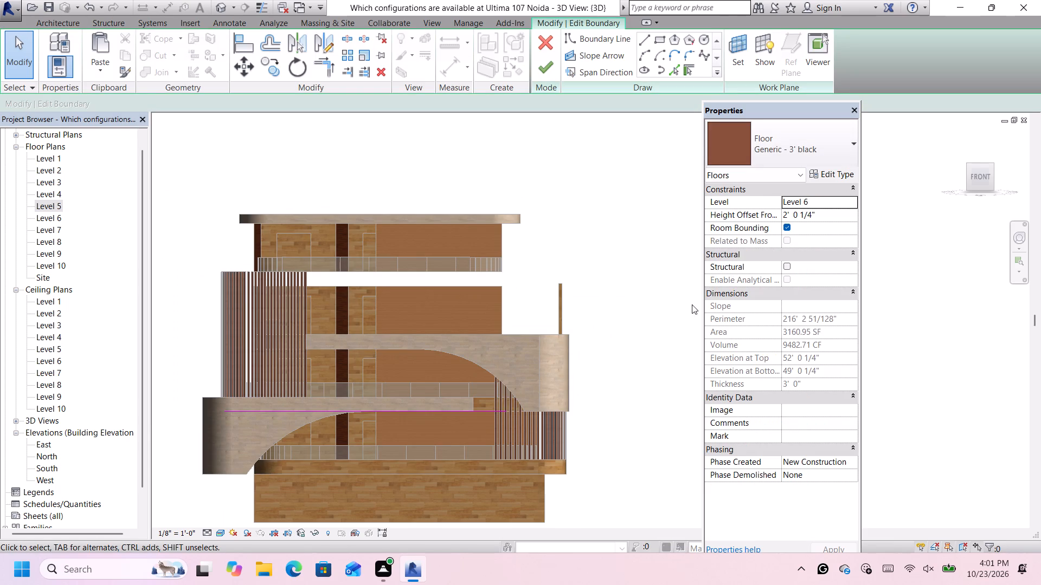
click(969, 165)
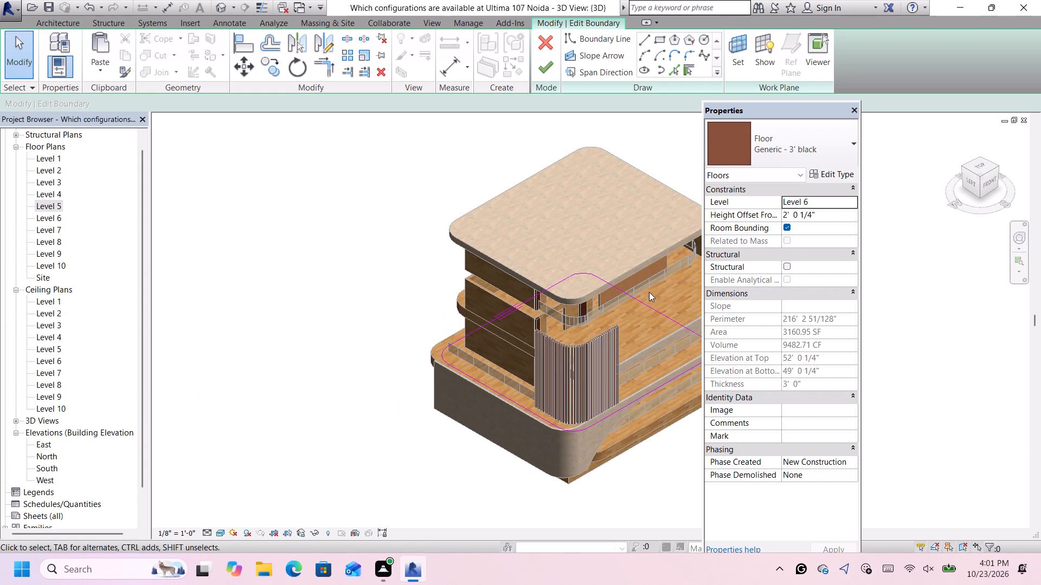
click(647, 305)
key(Right)
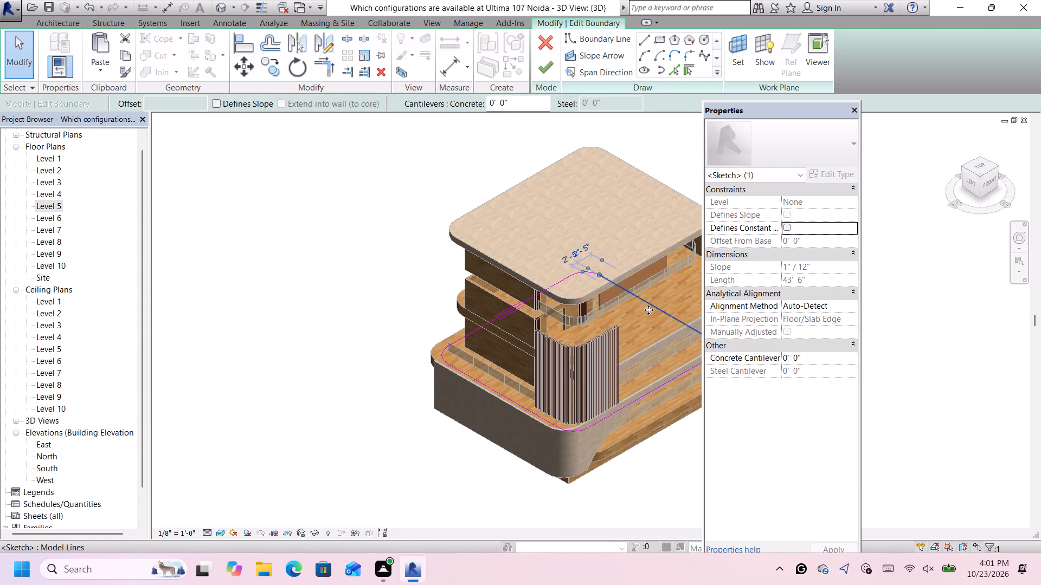
key(Right)
key(Right)
key(Right)
key(Right)
key(Right)
key(Right)
key(Right)
key(Right)
key(Right)
key(Right)
key(Right)
key(Right)
key(Right)
key(Right)
key(Right)
key(Right)
key(Right)
key(Right)
key(Right)
key(Right)
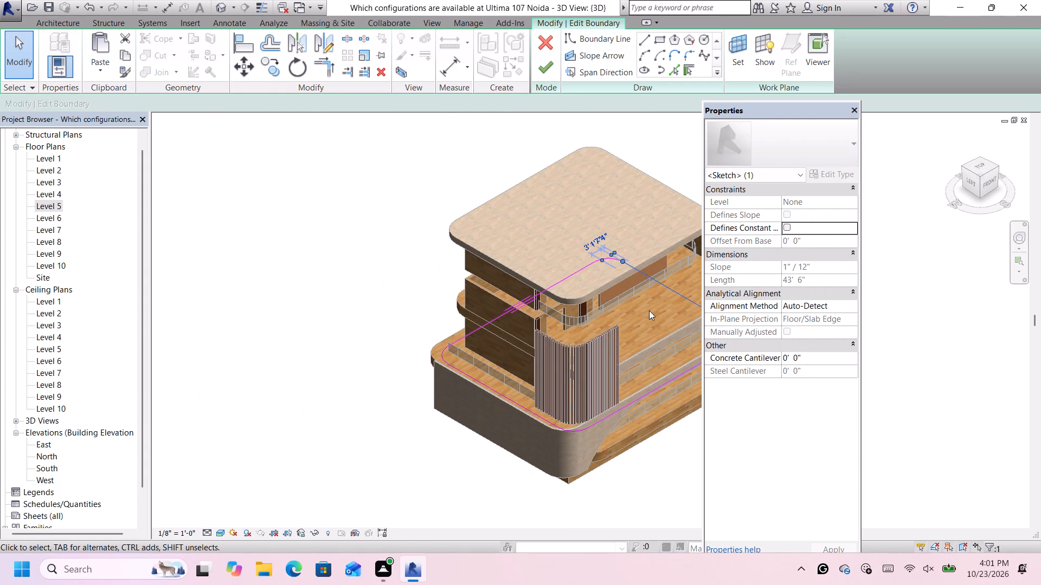
click(548, 71)
Re-edit the Level 6 black floor's boundary and nudge its east edge partway back inward toward the Level 5 east wall.
scroll(585, 151, down, 5)
scroll(642, 208, up, 7)
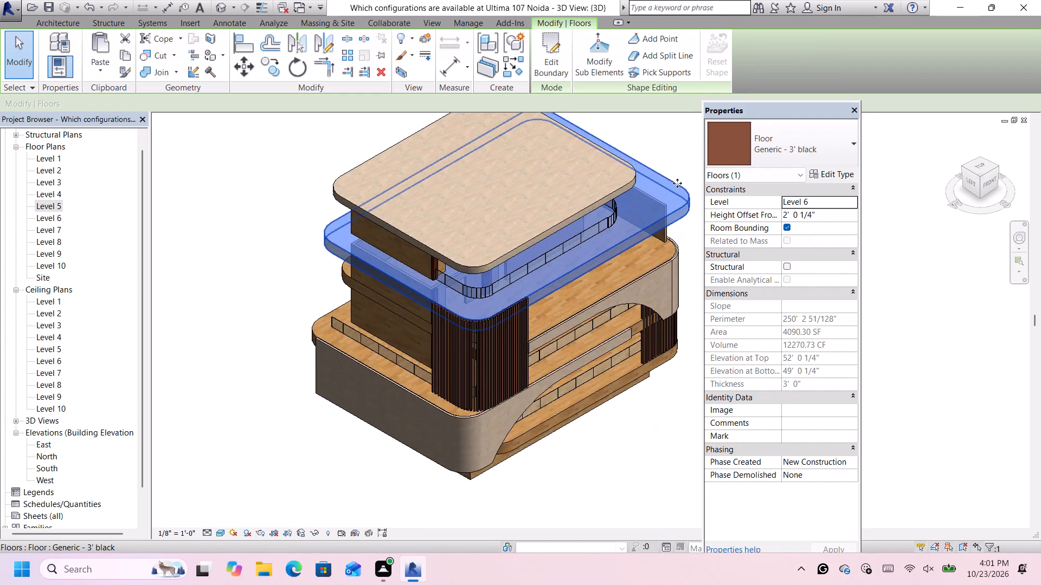
scroll(677, 183, up, 3)
double_click(671, 184)
scroll(642, 303, up, 1)
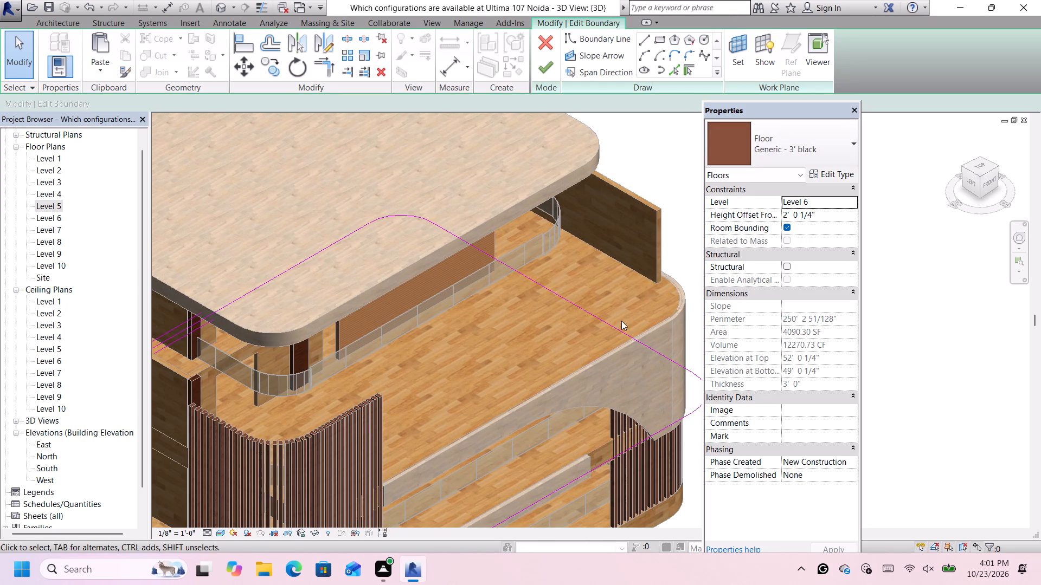
click(612, 325)
key(Left)
key(Left)
key(Left)
key(Left)
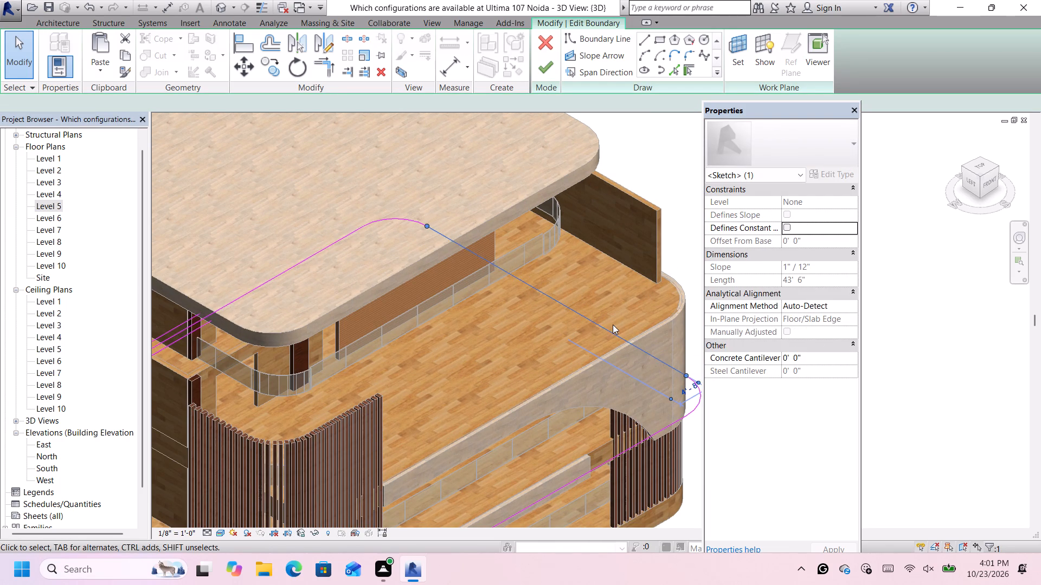
key(Left)
key(Left)
key(Left)
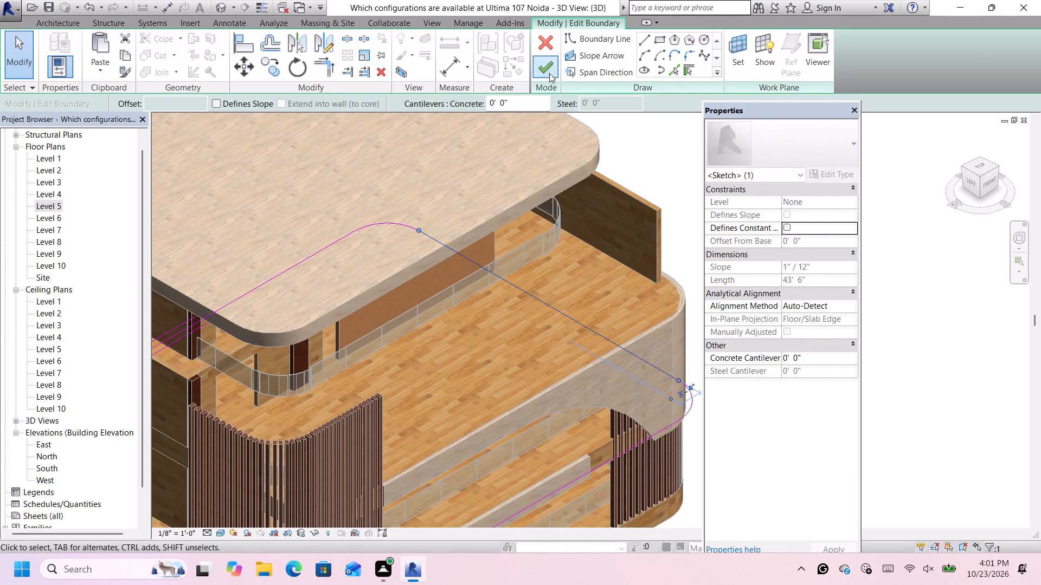
click(547, 66)
Edit the black floor's boundary again and pull its east edge further inward to reduce the overhang beyond the wood wall.
scroll(642, 188, down, 3)
scroll(663, 168, up, 1)
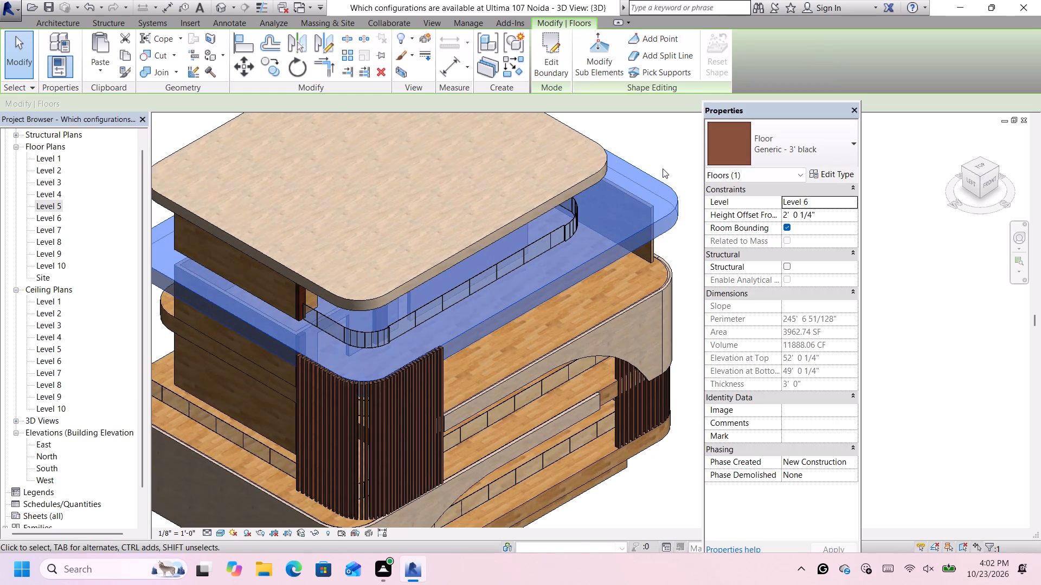
scroll(663, 168, up, 2)
double_click(653, 175)
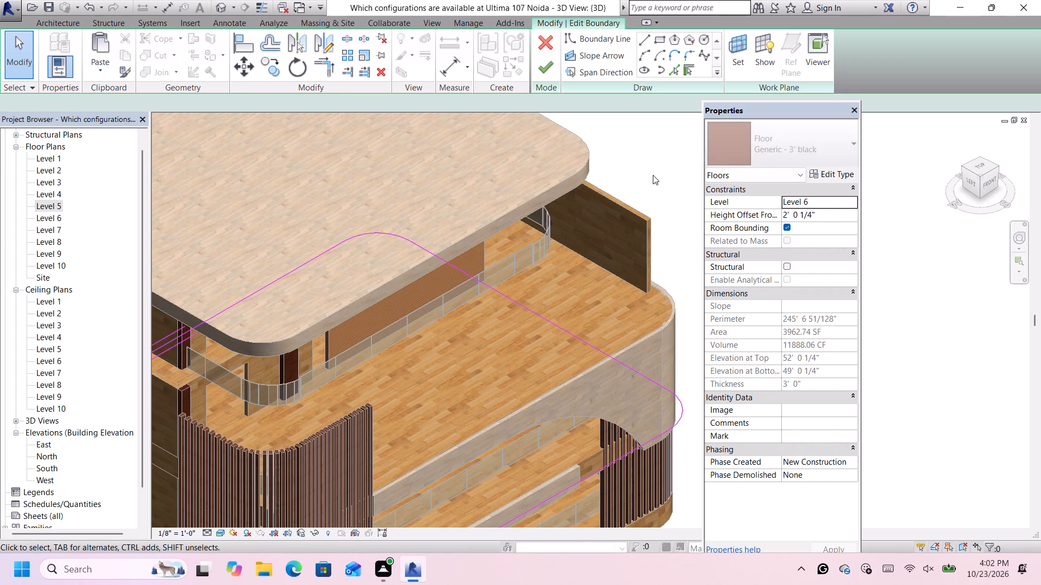
click(576, 333)
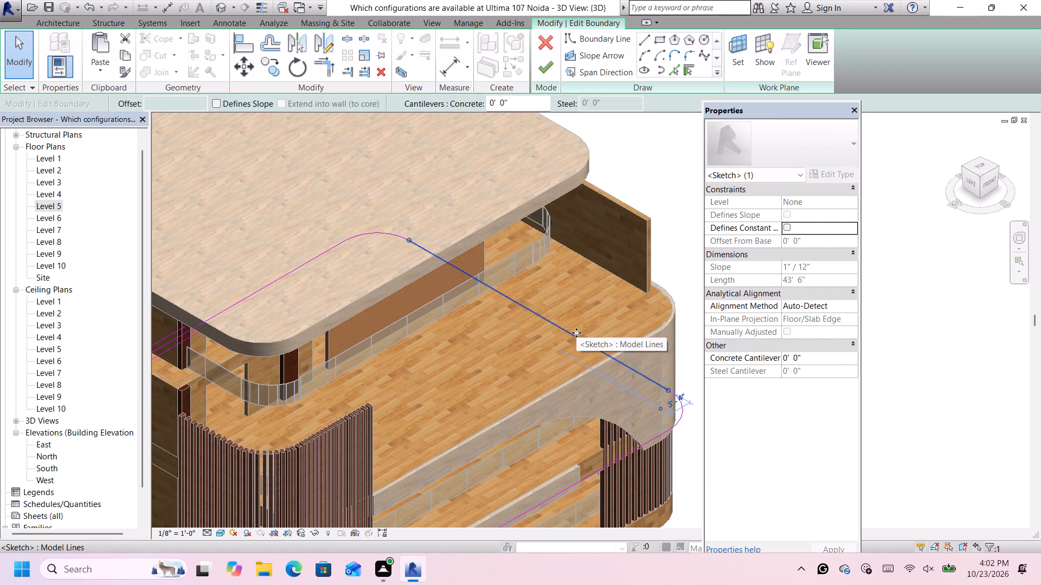
key(Left)
key(Left)
key(Left)
key(Left)
key(Left)
key(Left)
key(Left)
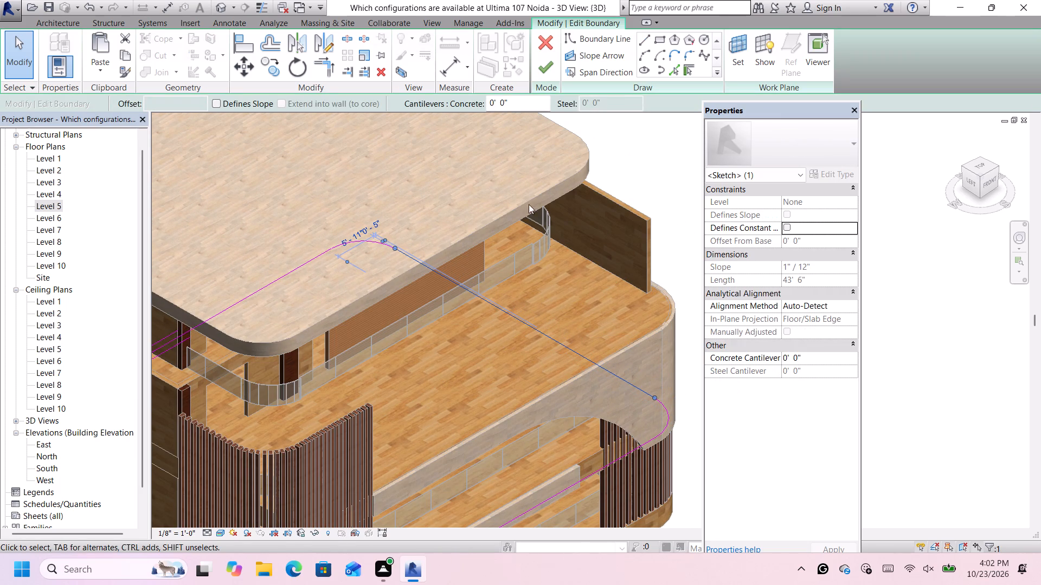
click(550, 70)
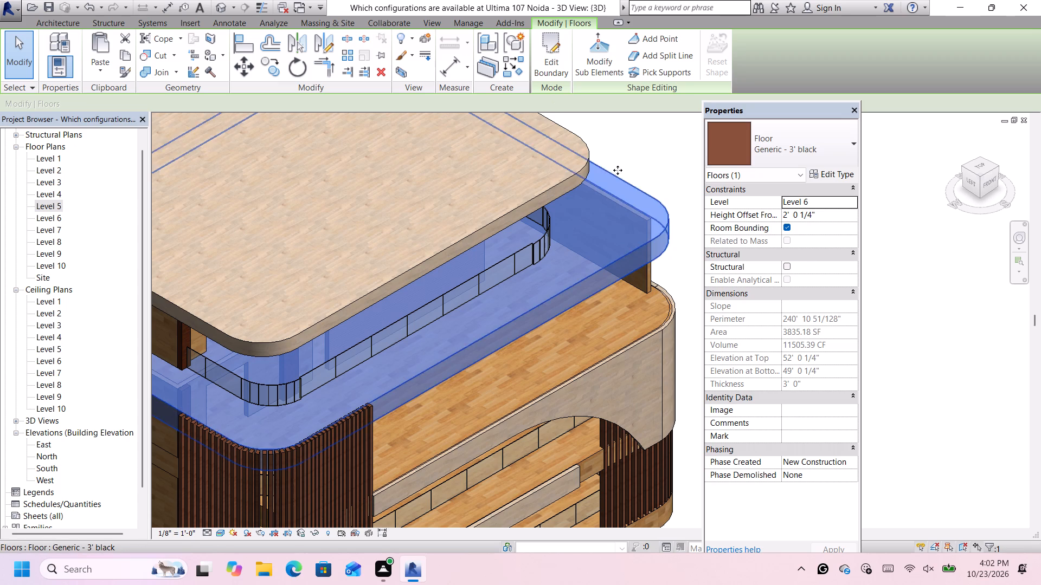
Fine-tune the black floor's boundary by nudging its east edge slightly inward so it ends just outside the Level 5 east wall.
scroll(623, 174, up, 1)
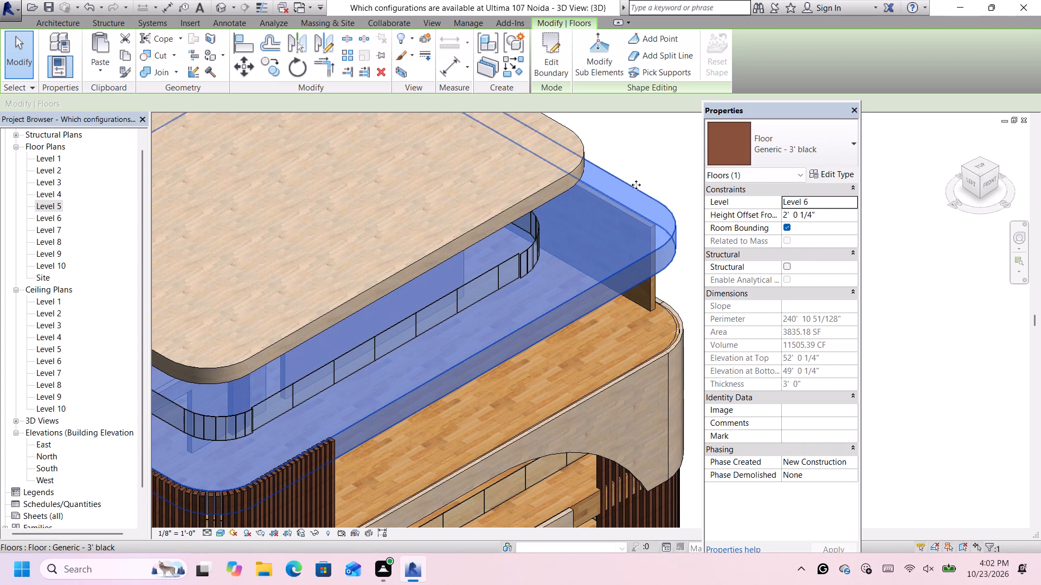
double_click(636, 185)
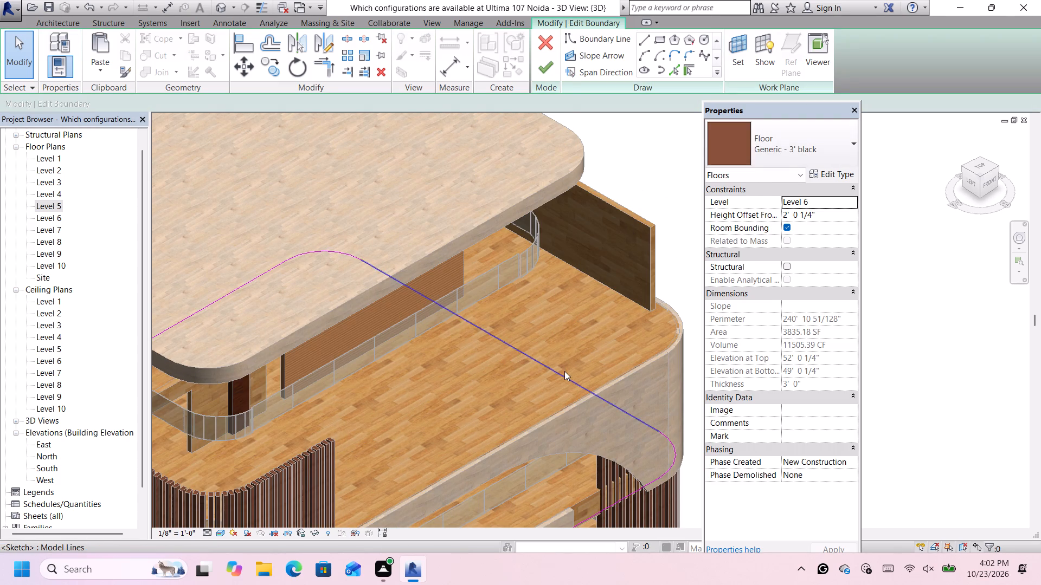
click(564, 371)
key(Left)
key(Left)
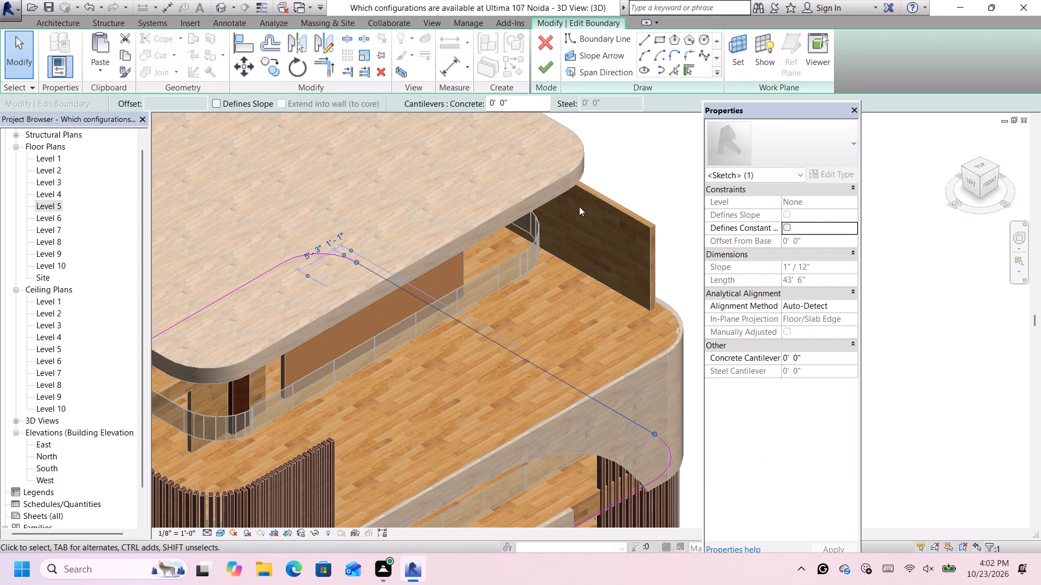
key(Left)
click(549, 68)
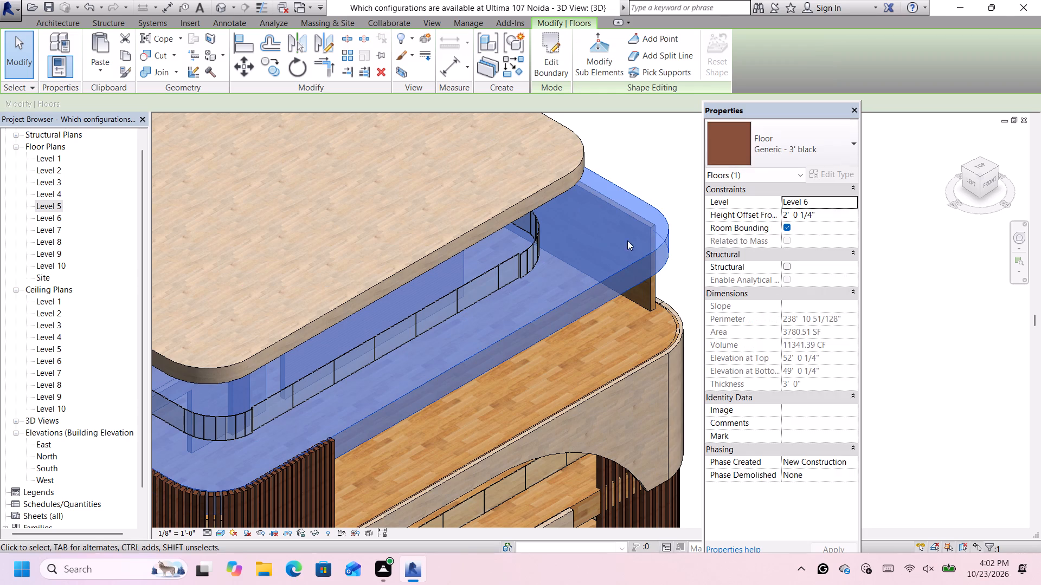
click(665, 184)
Examine the front facade where the extended black slab meets the top of the Level 5 east wall.
scroll(664, 220, down, 4)
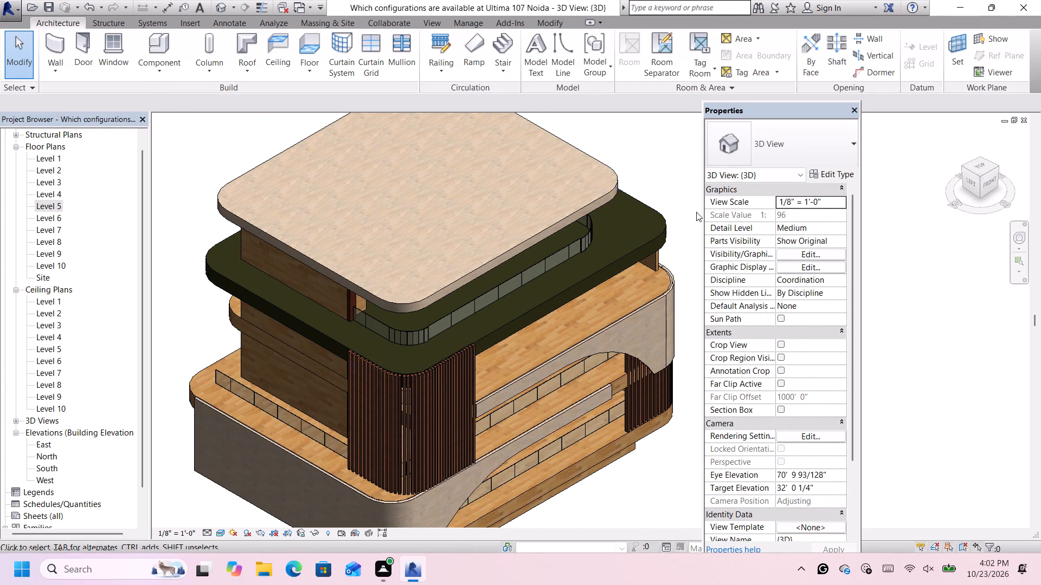
click(990, 176)
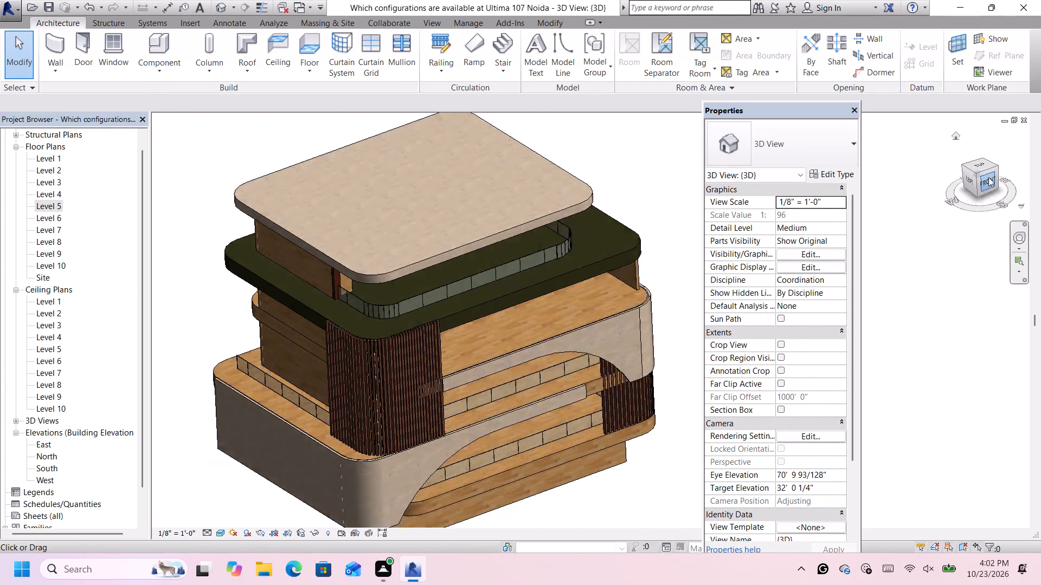
scroll(650, 230, down, 4)
scroll(706, 218, up, 2)
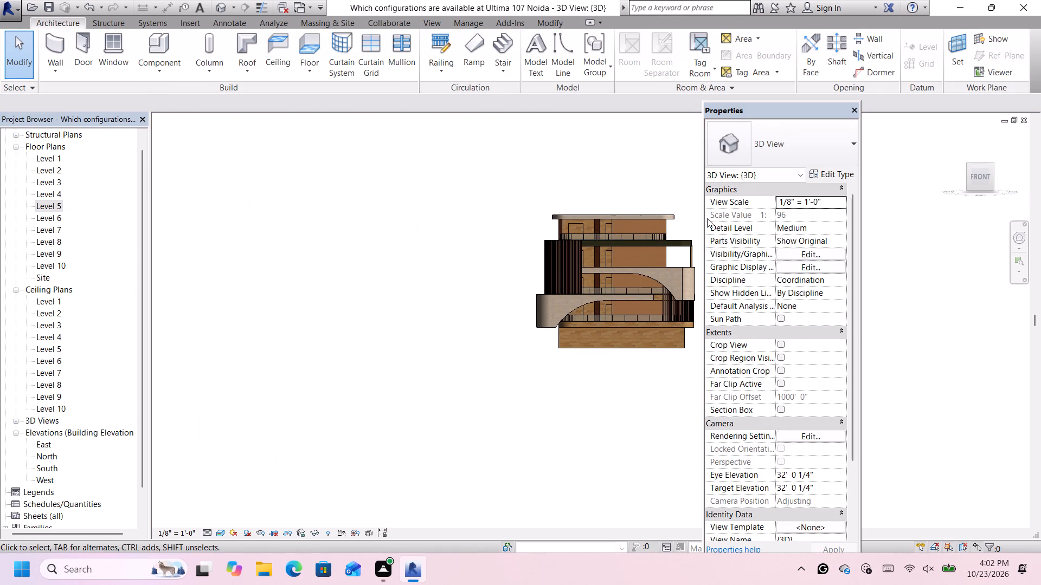
scroll(707, 218, up, 7)
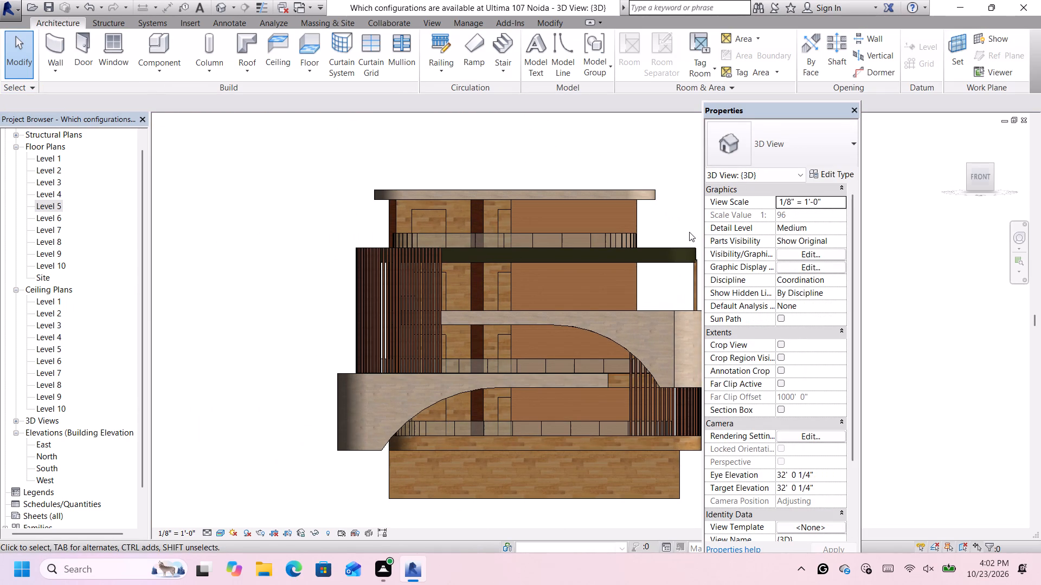
scroll(689, 233, up, 5)
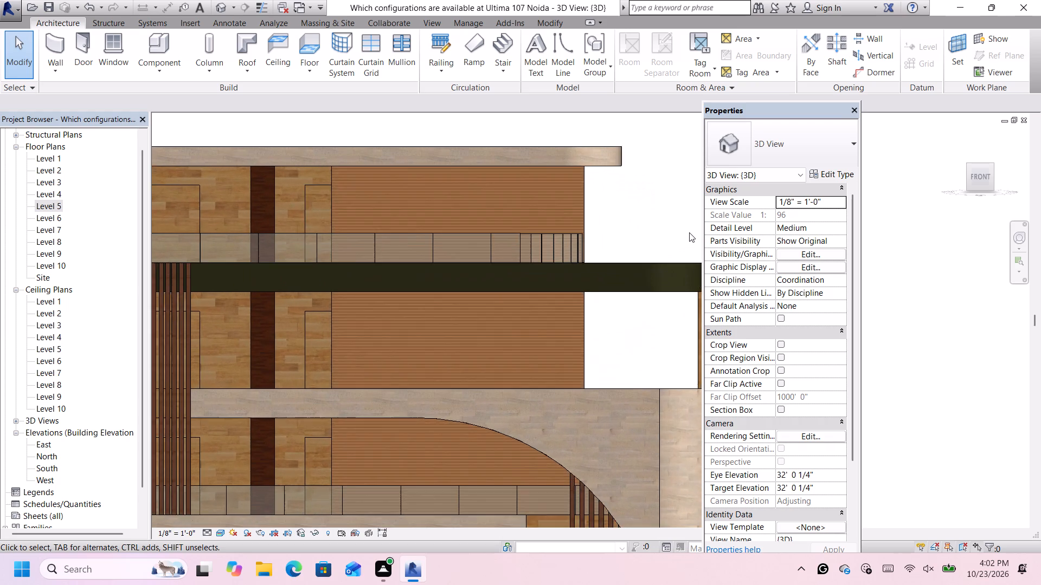
Stretch the top of the Level 5 east wood side wall up to the black slab's top edge, about 13' 0 1/4" high.
scroll(689, 232, down, 4)
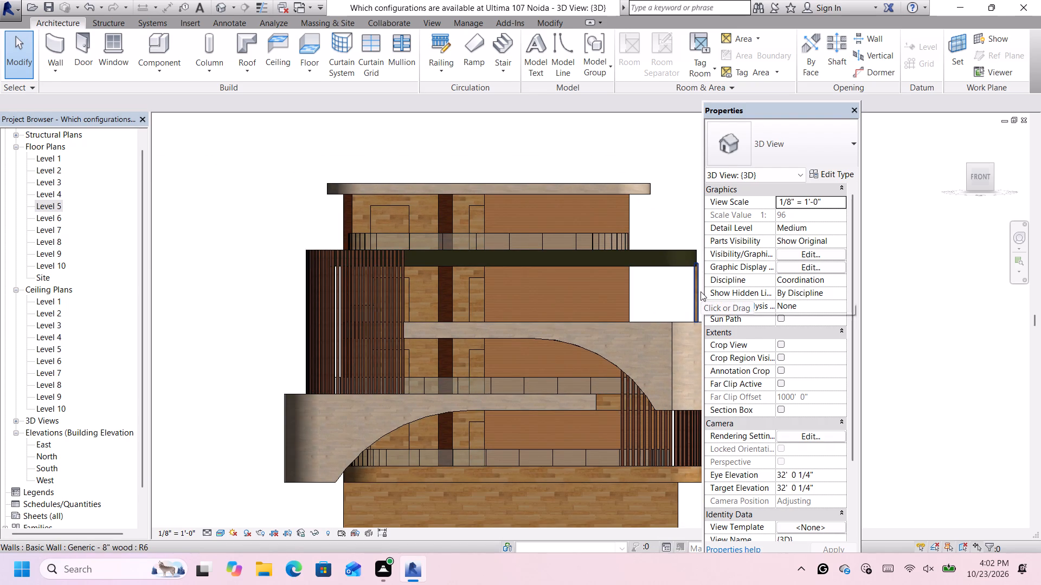
click(701, 291)
scroll(696, 262, up, 4)
drag(695, 259, 695, 252)
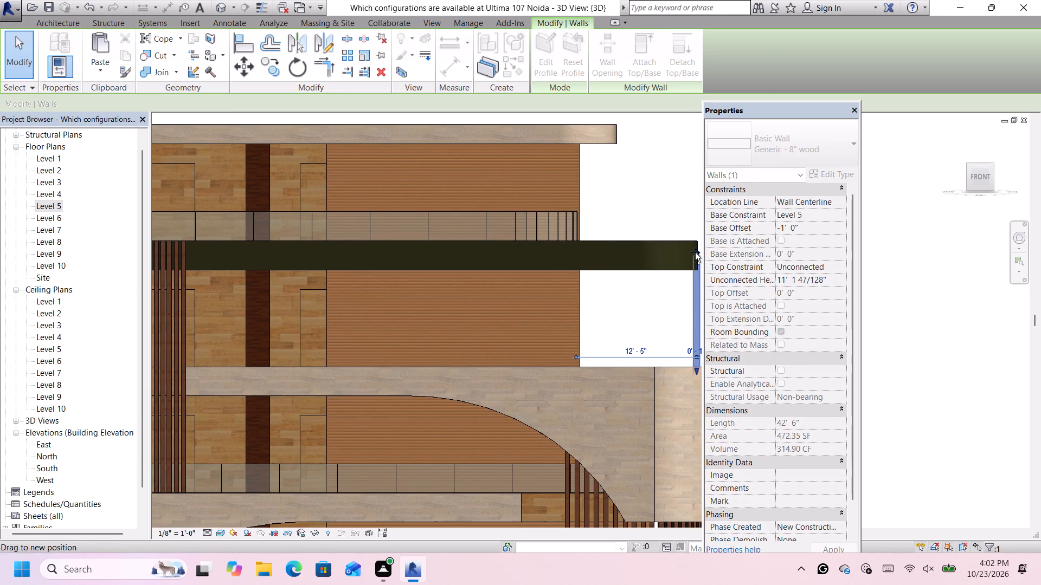
drag(695, 252, 694, 240)
scroll(687, 261, down, 4)
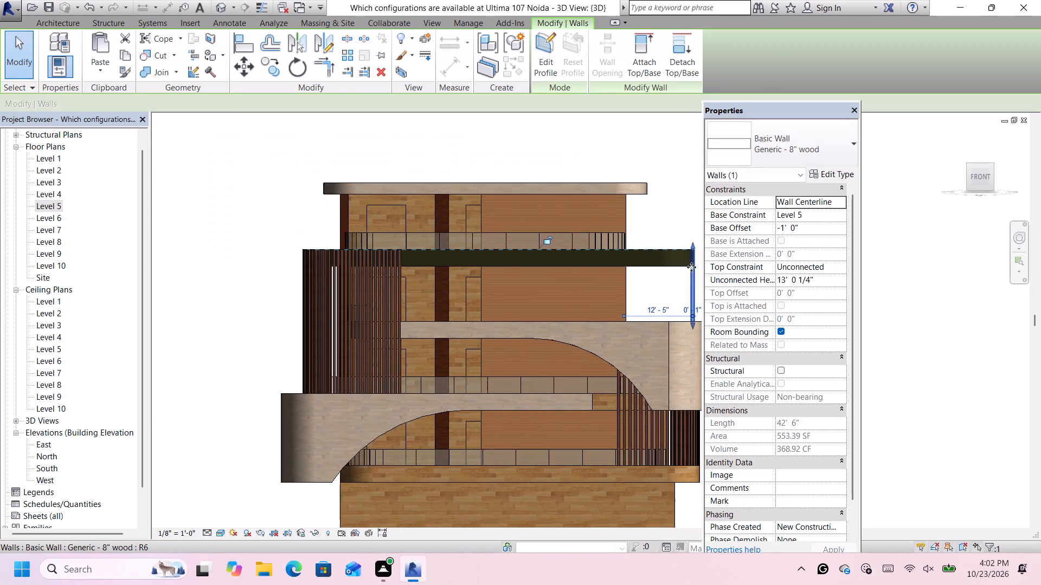
scroll(685, 205, down, 3)
scroll(704, 271, up, 14)
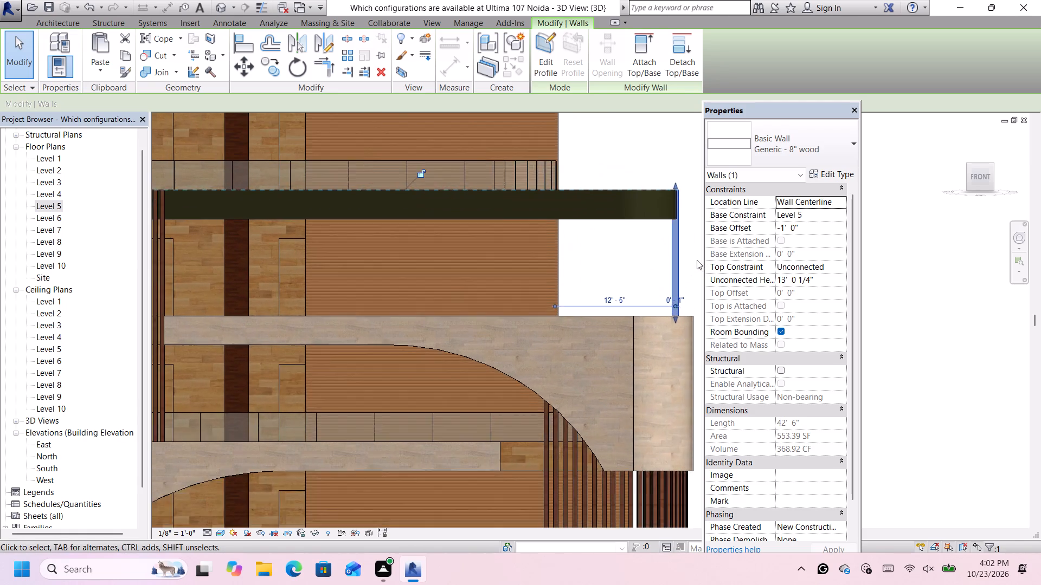
scroll(688, 250, up, 2)
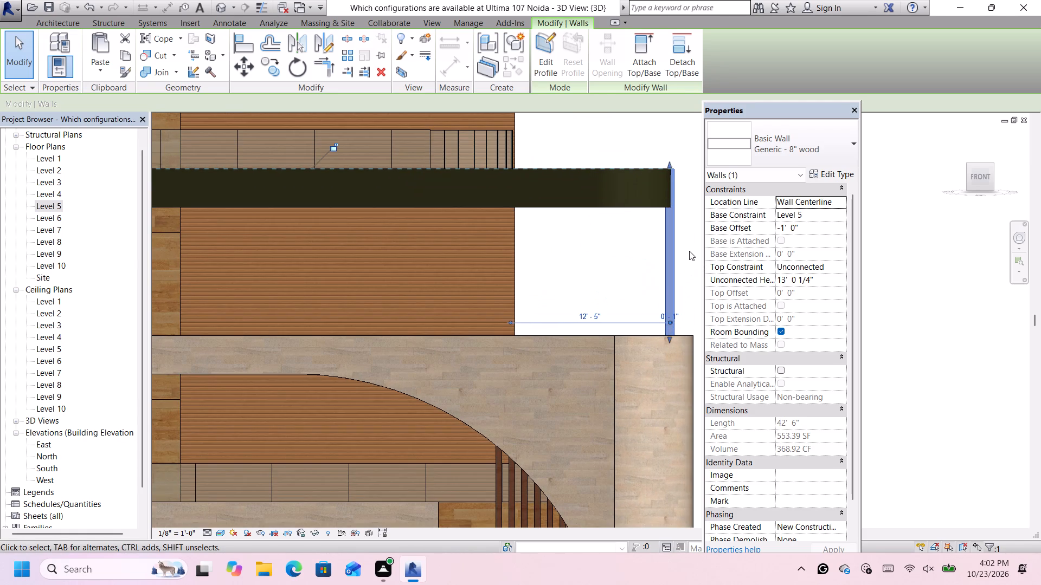
In the Level 5 floor plan, move the room's east wall outward to about 3' 11" from the wood side wall.
scroll(689, 251, down, 2)
scroll(617, 242, down, 7)
scroll(636, 207, up, 1)
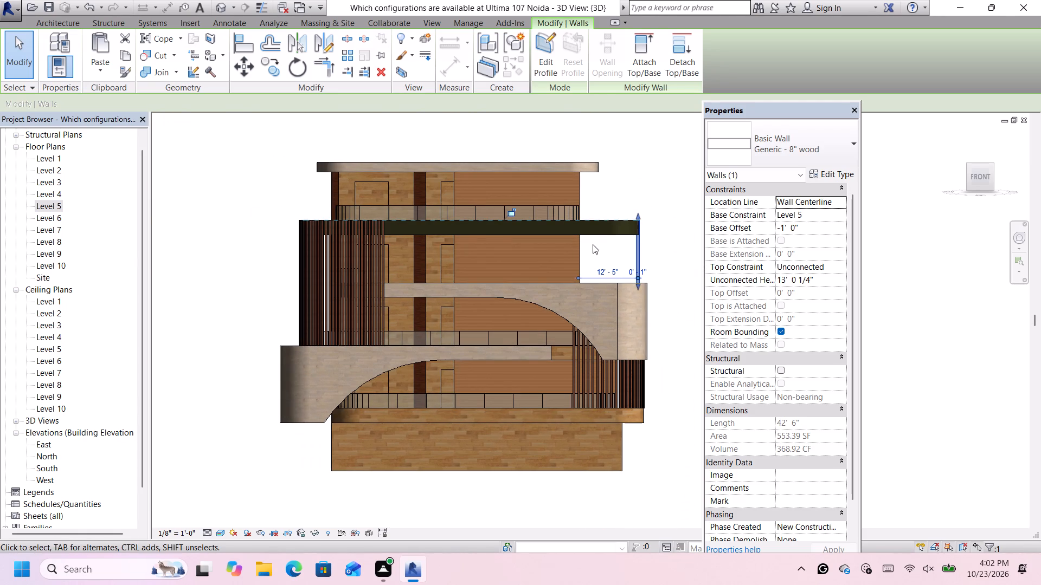
double_click(42, 207)
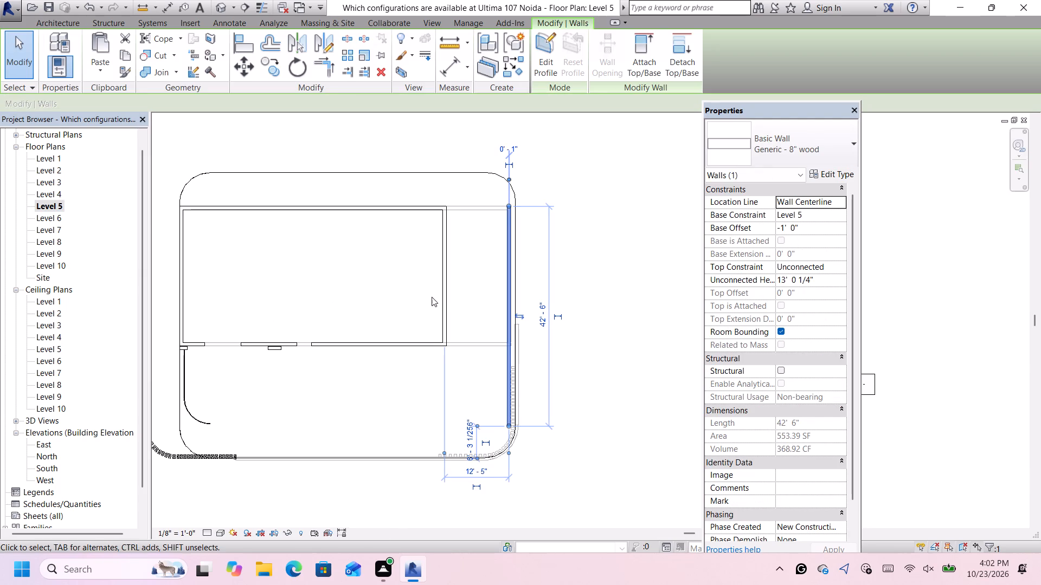
click(442, 295)
key(Right)
key(Right)
key(Right)
key(Right)
key(Right)
key(Right)
key(Right)
key(Right)
key(Right)
key(Right)
key(Right)
key(Right)
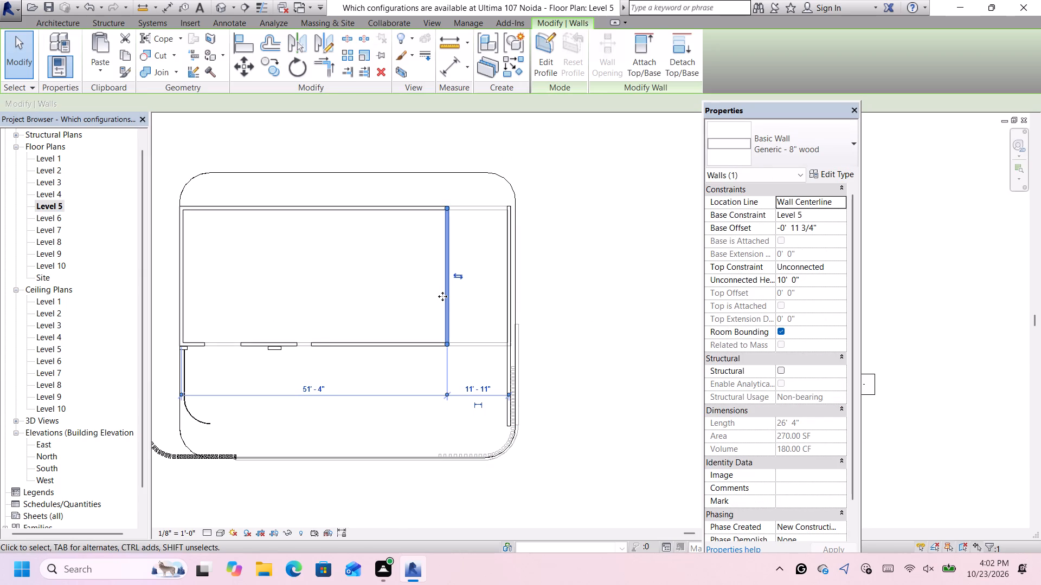
key(Right)
key(Right)
key(Right)
key(Right)
key(Right)
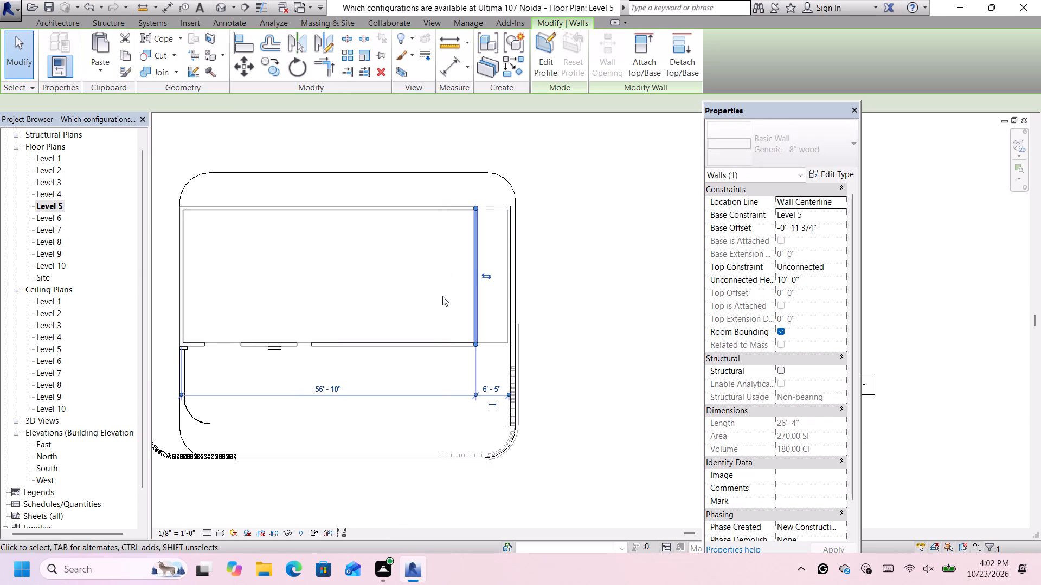
key(Right)
key(Right)
key(Right)
key(Right)
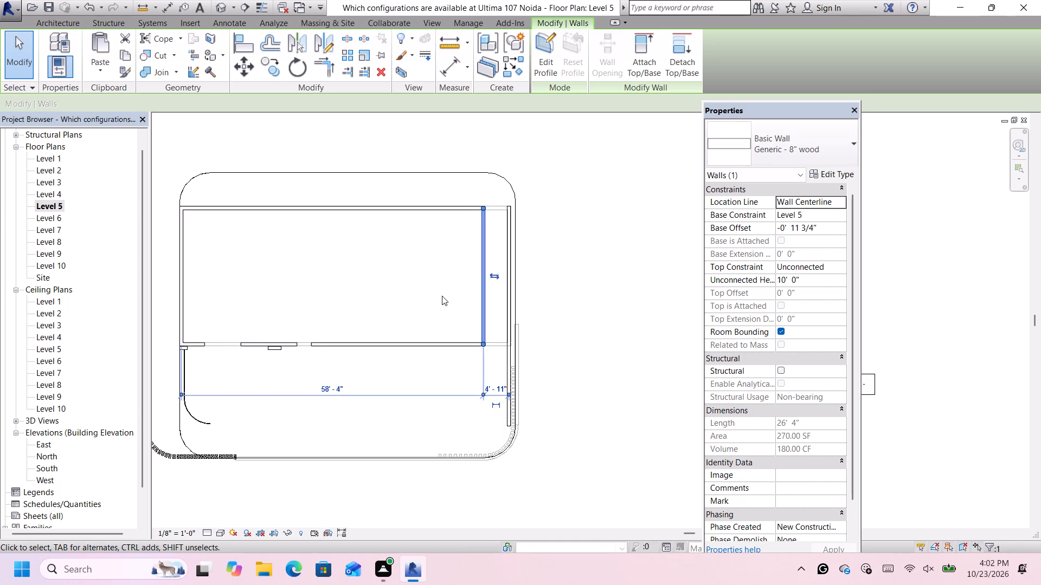
key(Right)
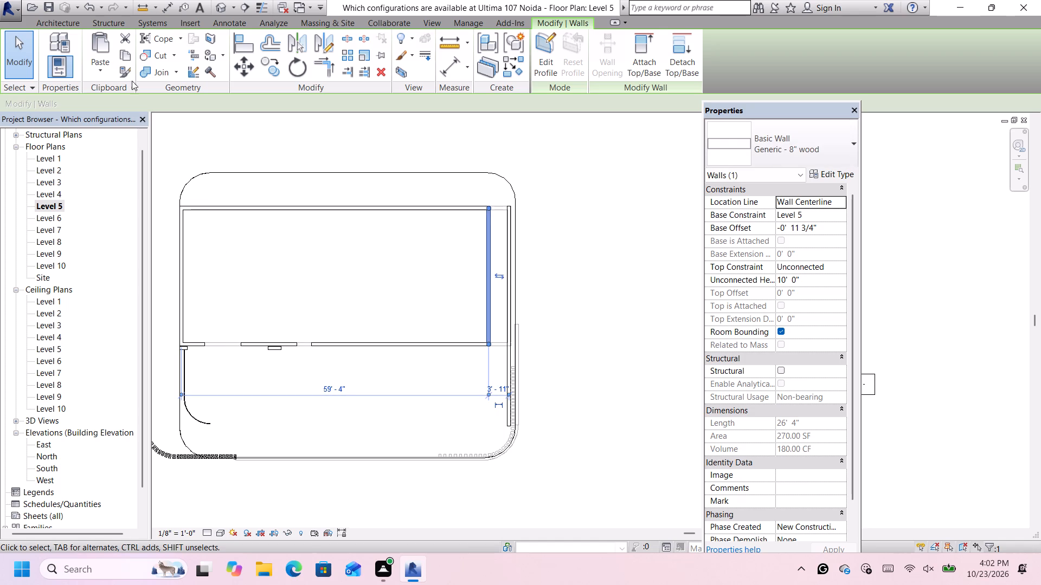
Edit the boundary of the Level 7 white roof floor in the 3D view and nudge its east edge slightly outward.
click(220, 8)
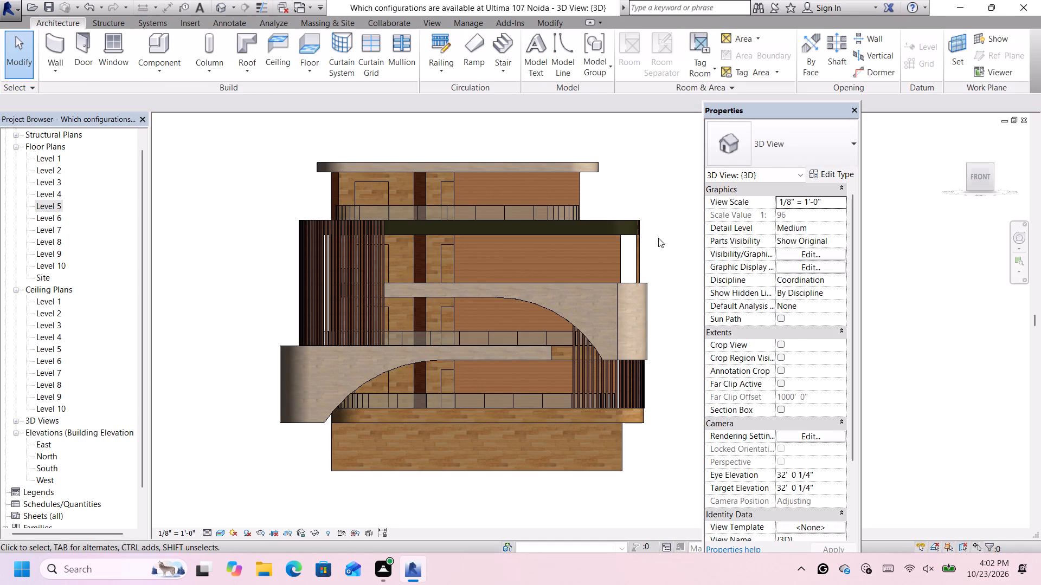
scroll(660, 237, up, 1)
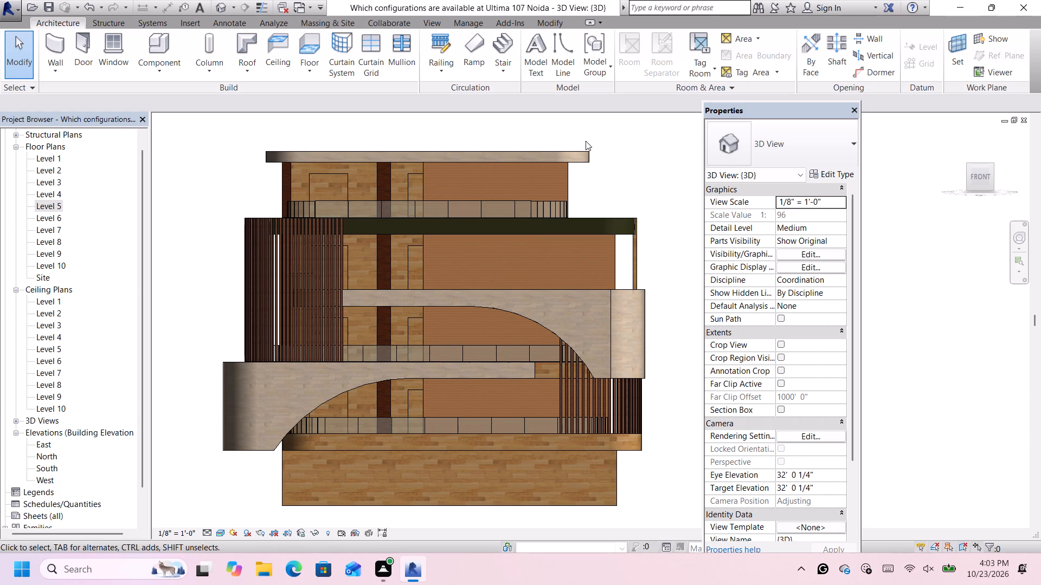
scroll(586, 141, up, 2)
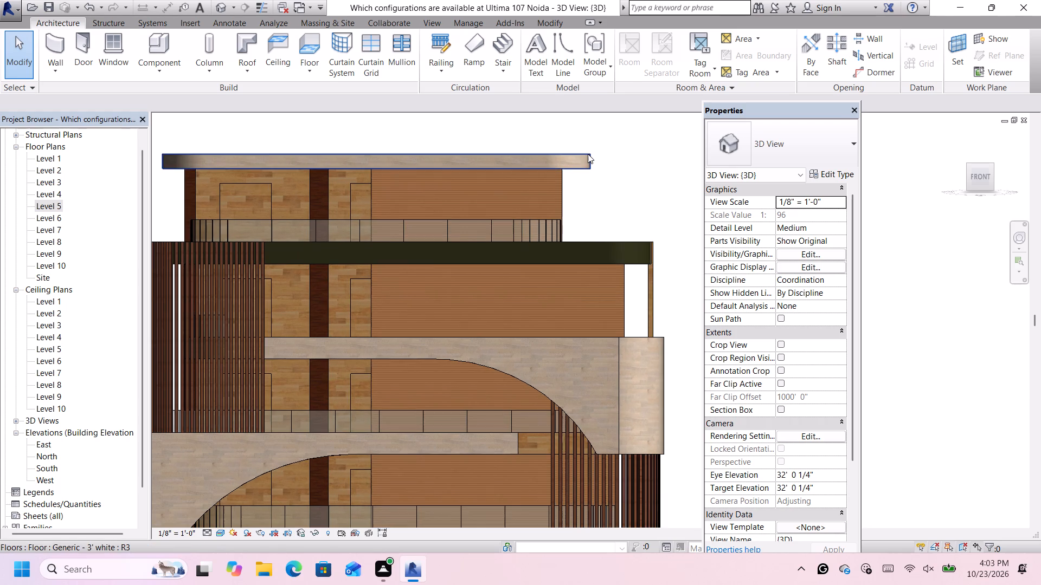
double_click(588, 154)
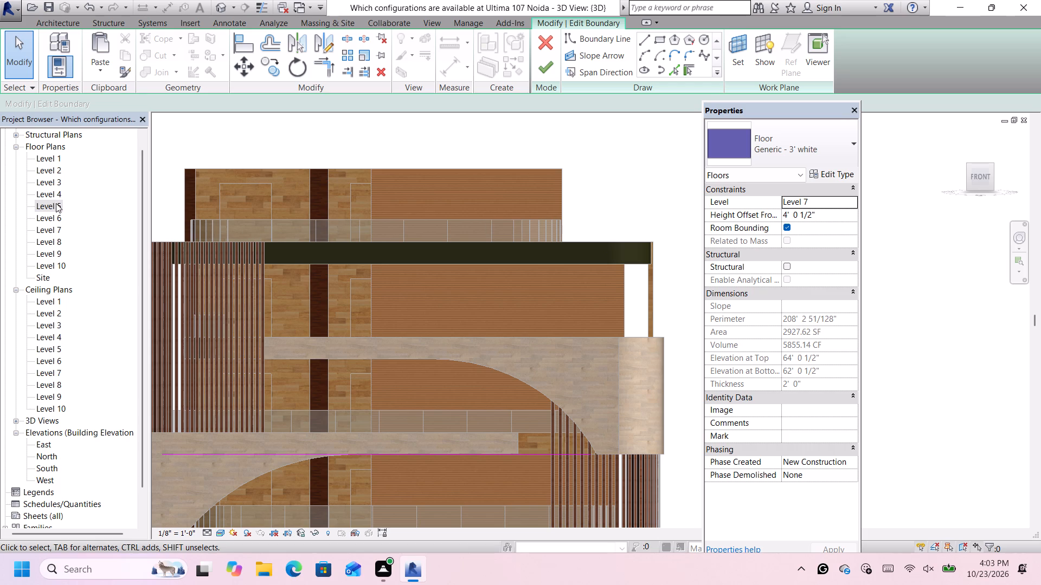
click(972, 165)
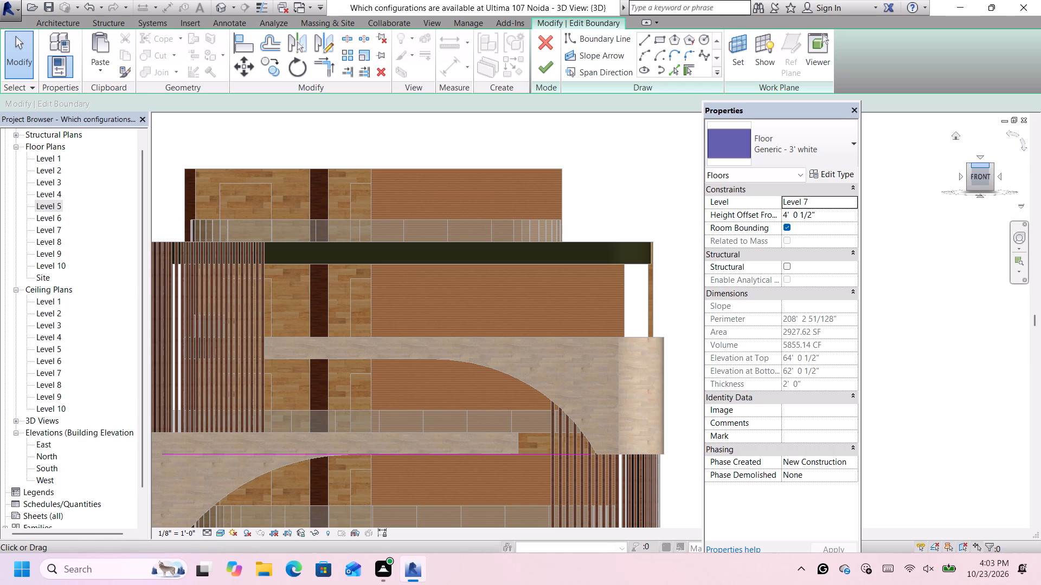
scroll(674, 412, down, 5)
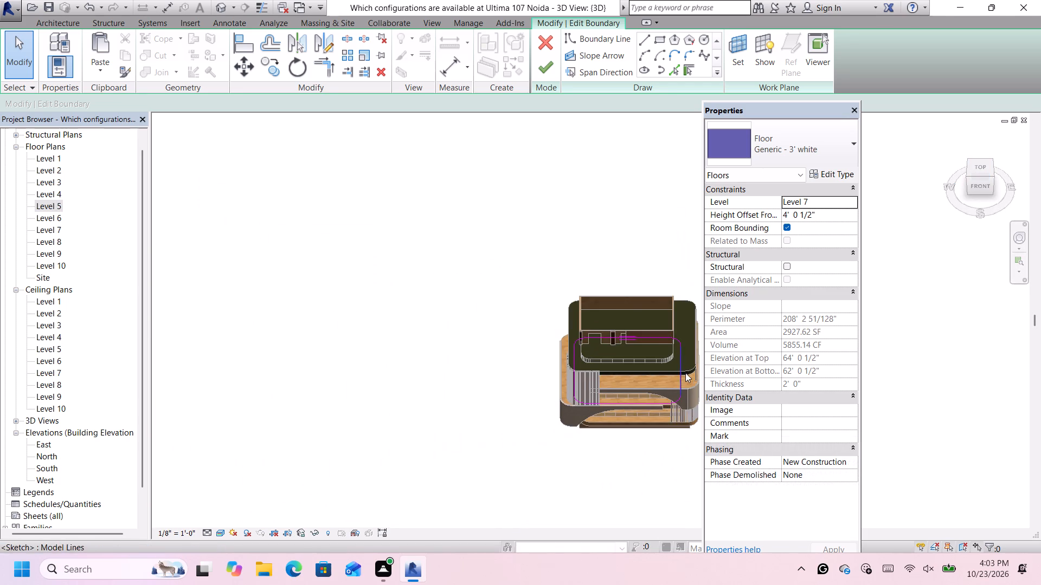
scroll(687, 370, up, 1)
click(680, 373)
key(Right)
key(Right)
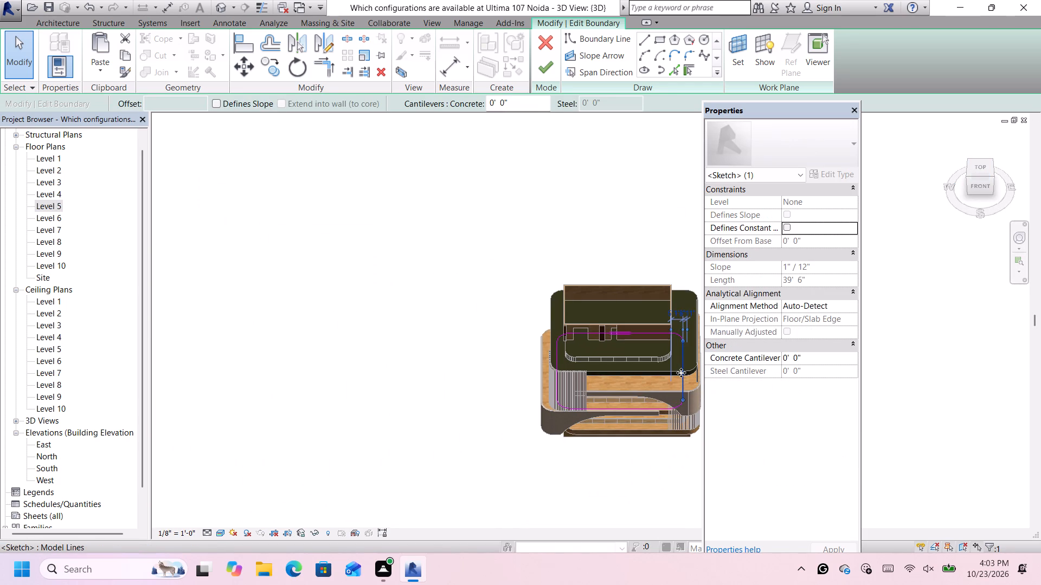
click(548, 71)
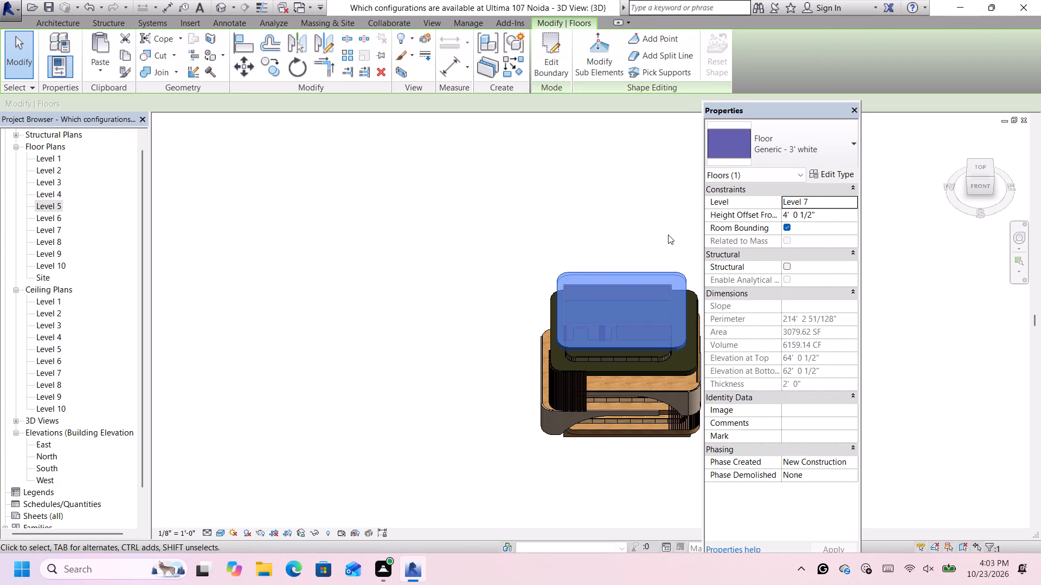
click(669, 235)
Examine the front facade and the South elevation to compare the widened roof slab with the level lines.
click(985, 187)
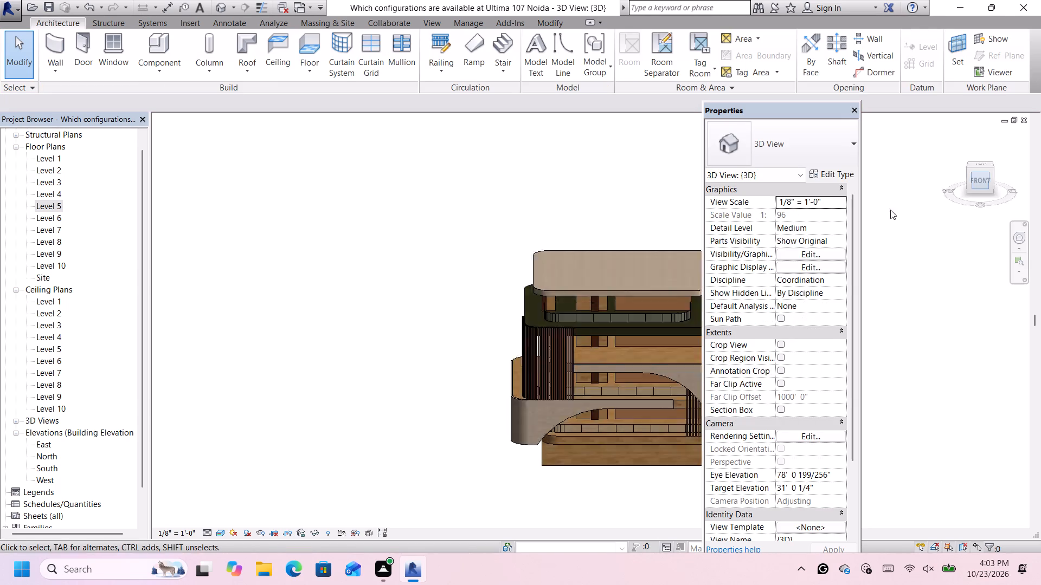
scroll(639, 227, down, 5)
scroll(668, 238, up, 6)
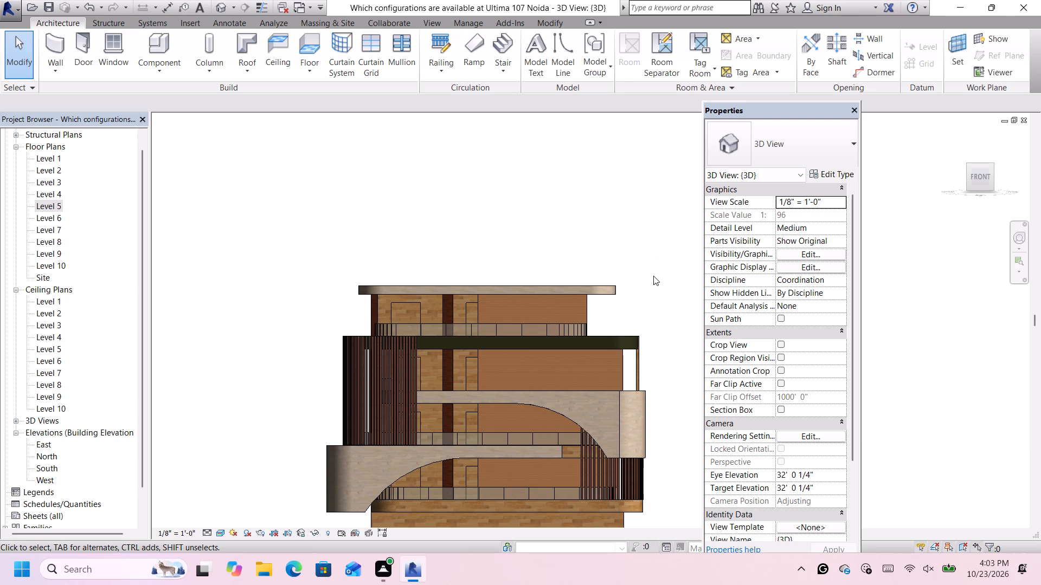
scroll(654, 283, up, 1)
scroll(650, 348, up, 2)
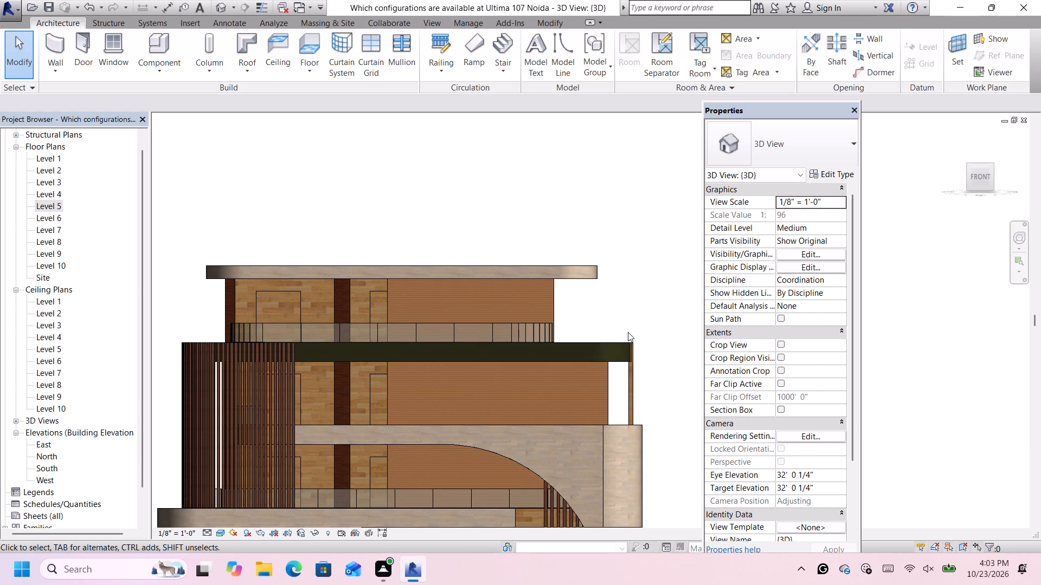
scroll(623, 298, down, 2)
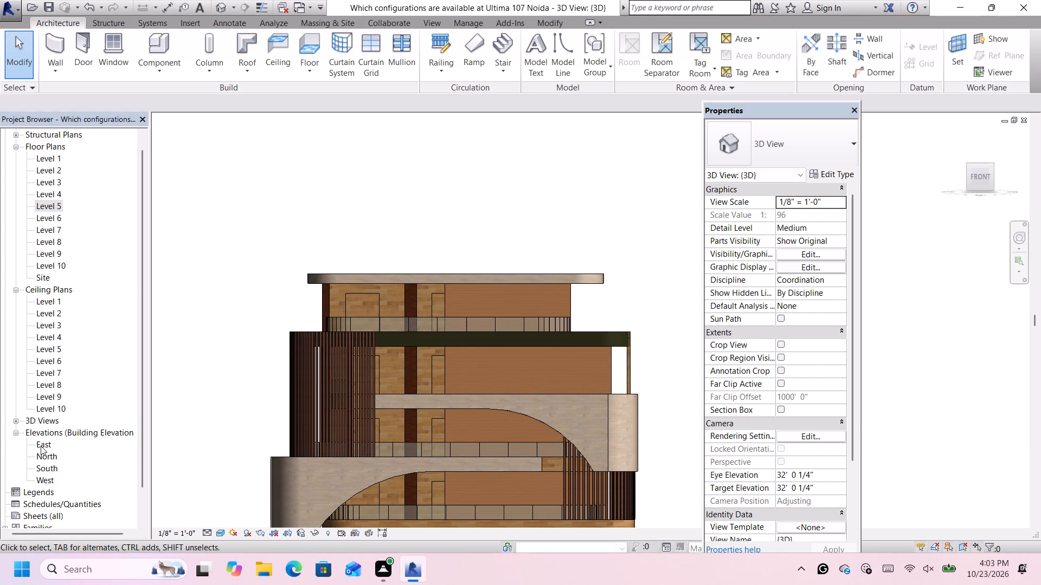
click(49, 471)
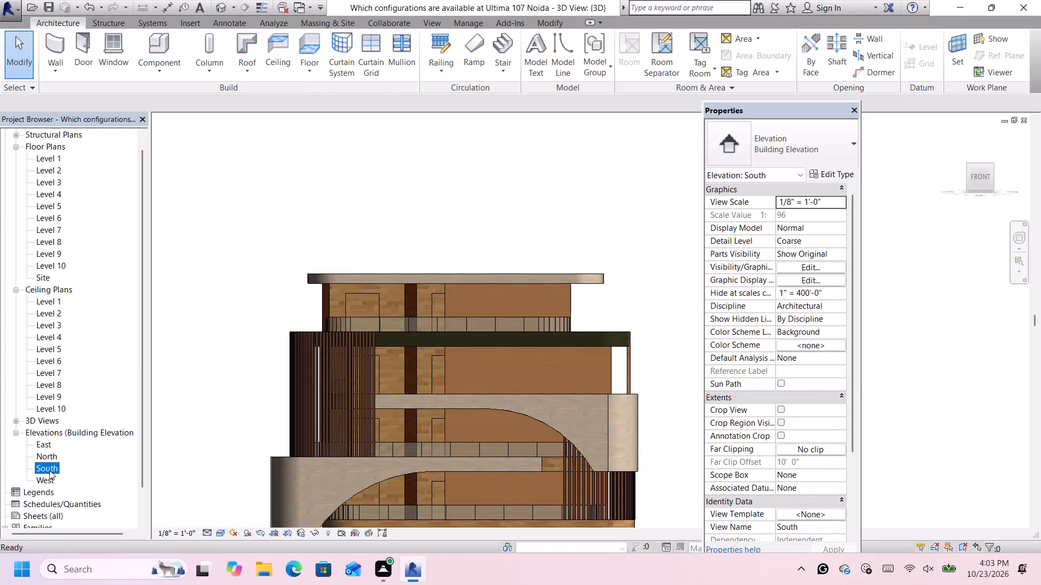
double_click(50, 471)
scroll(364, 330, down, 3)
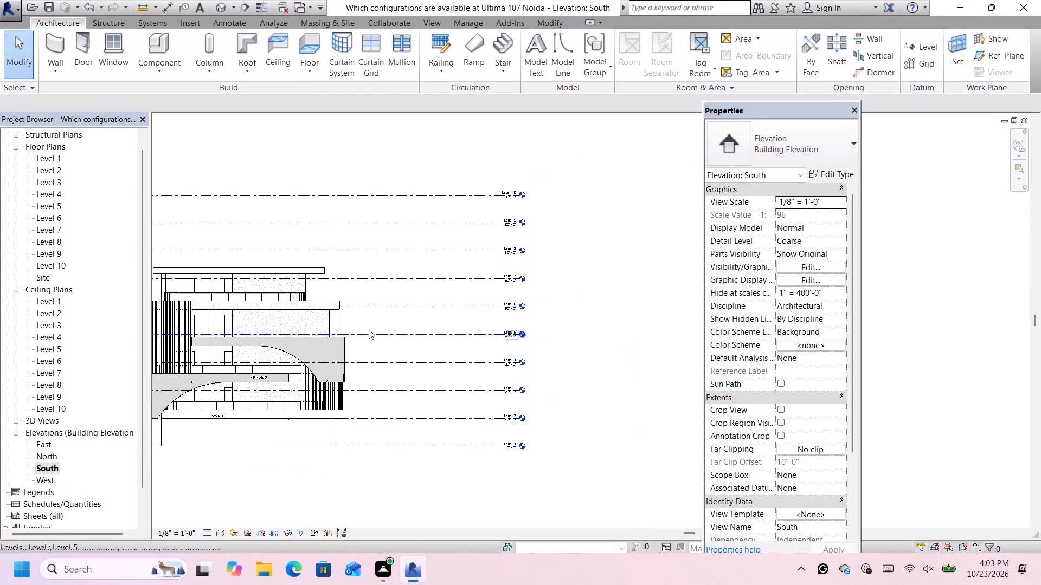
scroll(369, 329, down, 2)
scroll(423, 268, up, 1)
scroll(445, 272, down, 1)
scroll(529, 290, up, 4)
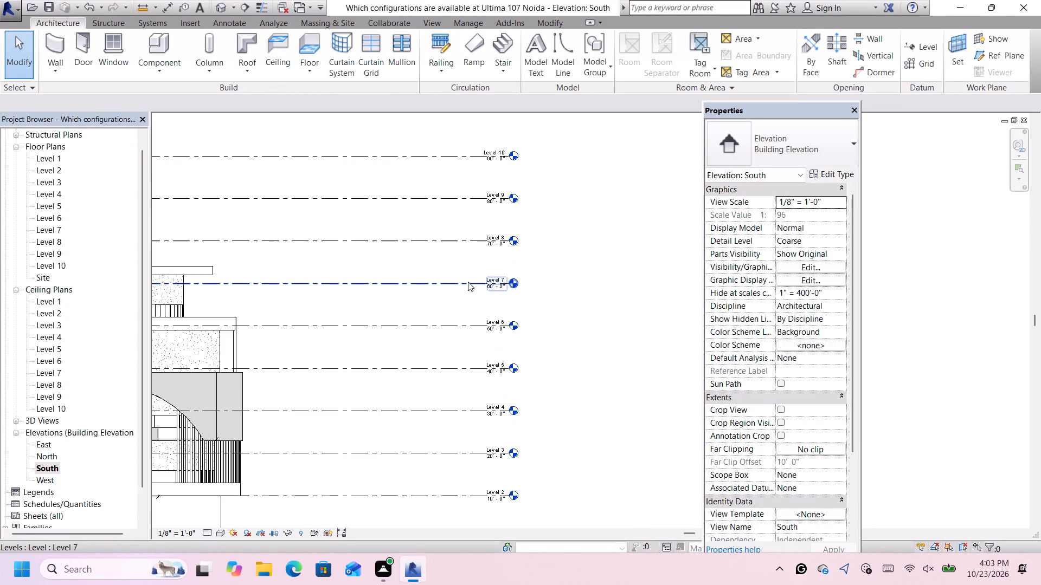
scroll(471, 279, down, 4)
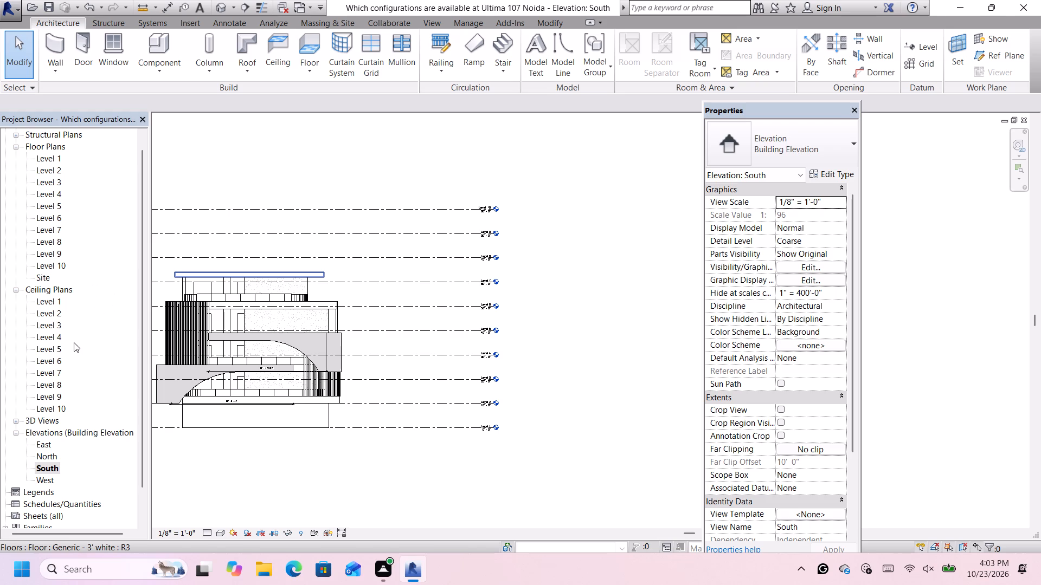
In the Level 7 floor plan, draw a Generic - 8" white wood wall about 19' 4" long along the roof's south edge to its southeast curve.
double_click(55, 227)
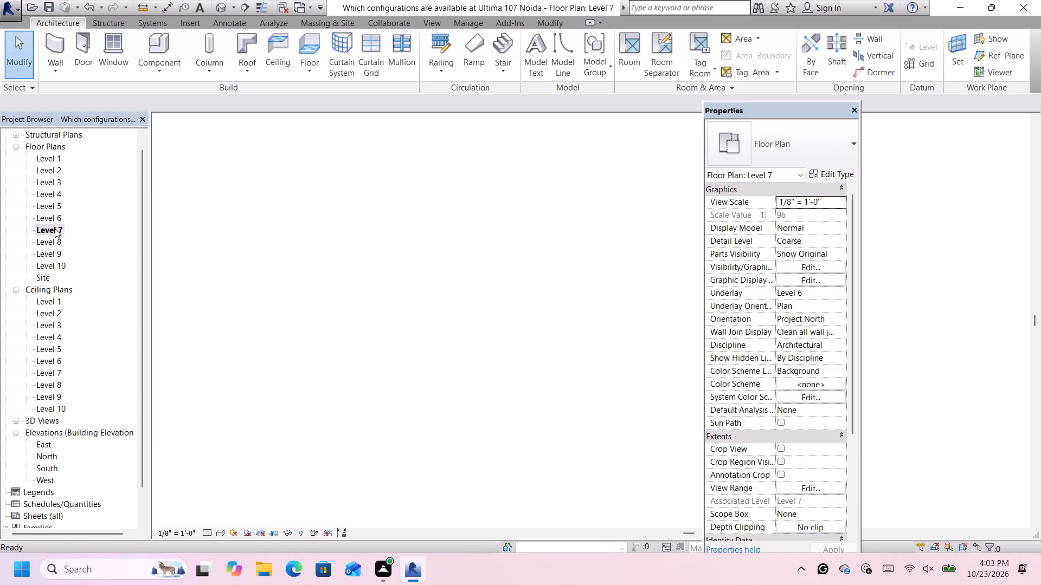
scroll(300, 317, down, 6)
scroll(110, 360, up, 1)
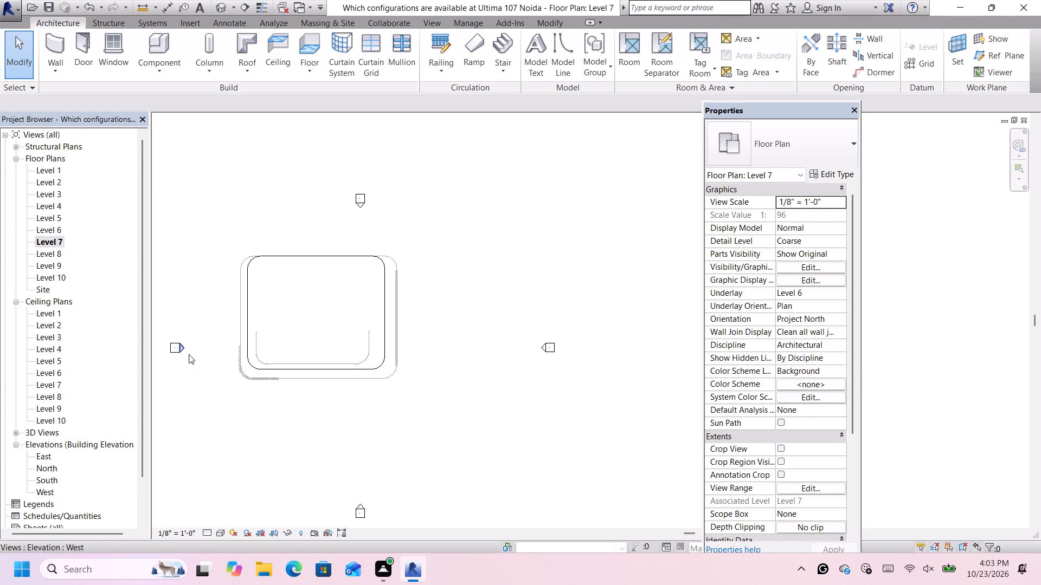
scroll(266, 367, up, 4)
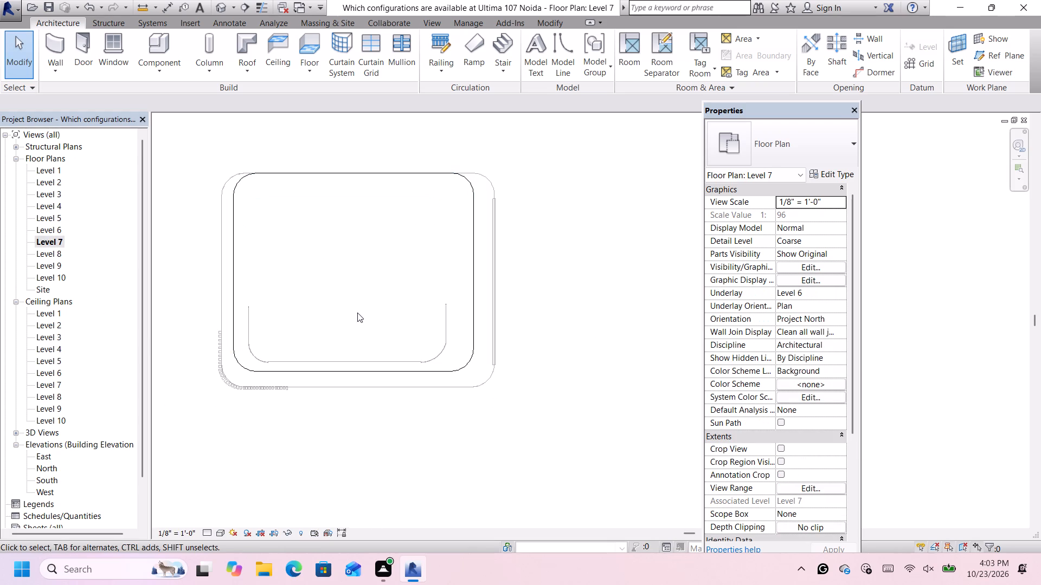
click(43, 39)
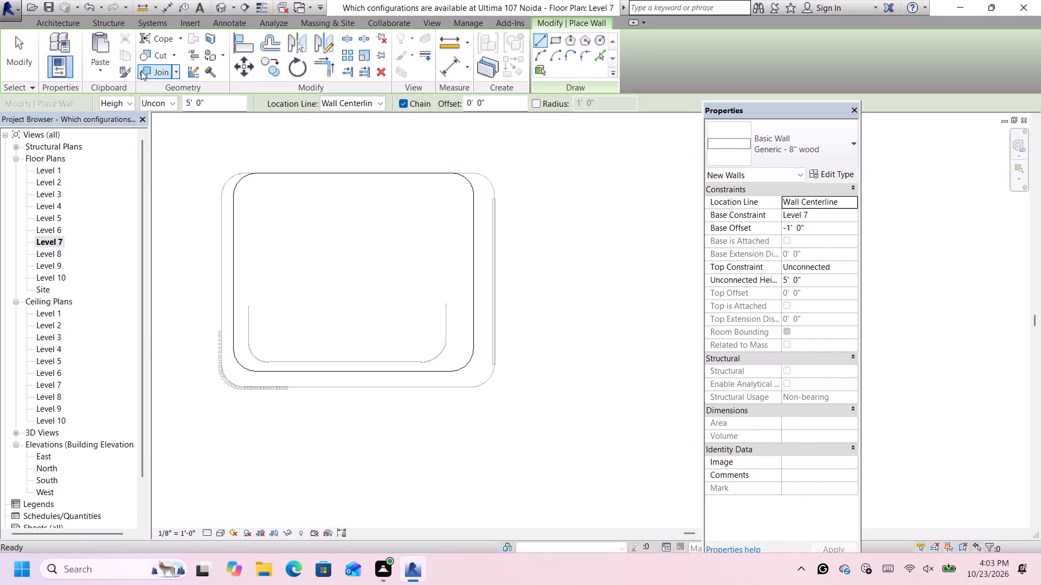
click(817, 142)
scroll(809, 246, up, 2)
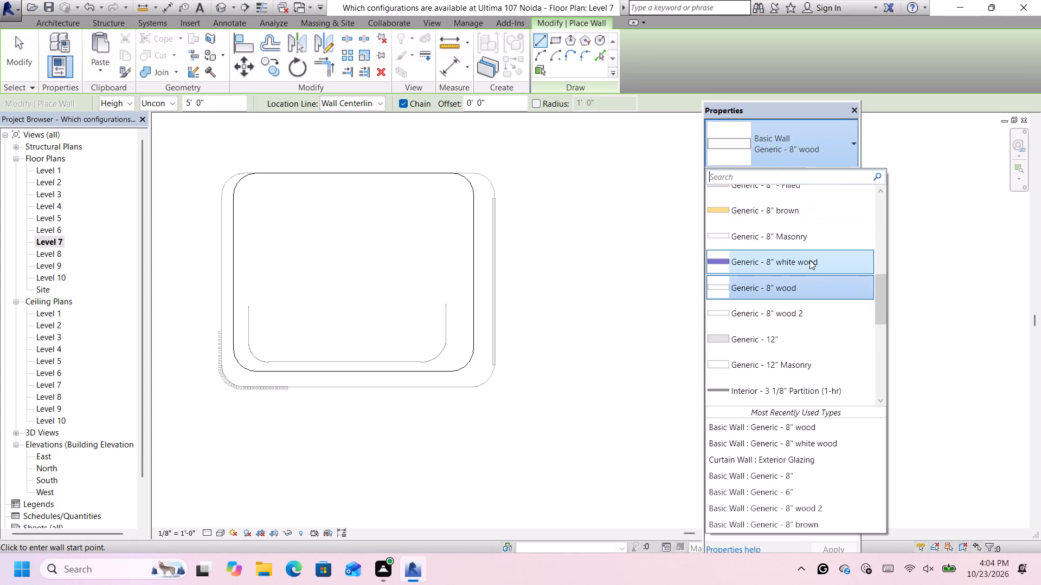
click(809, 259)
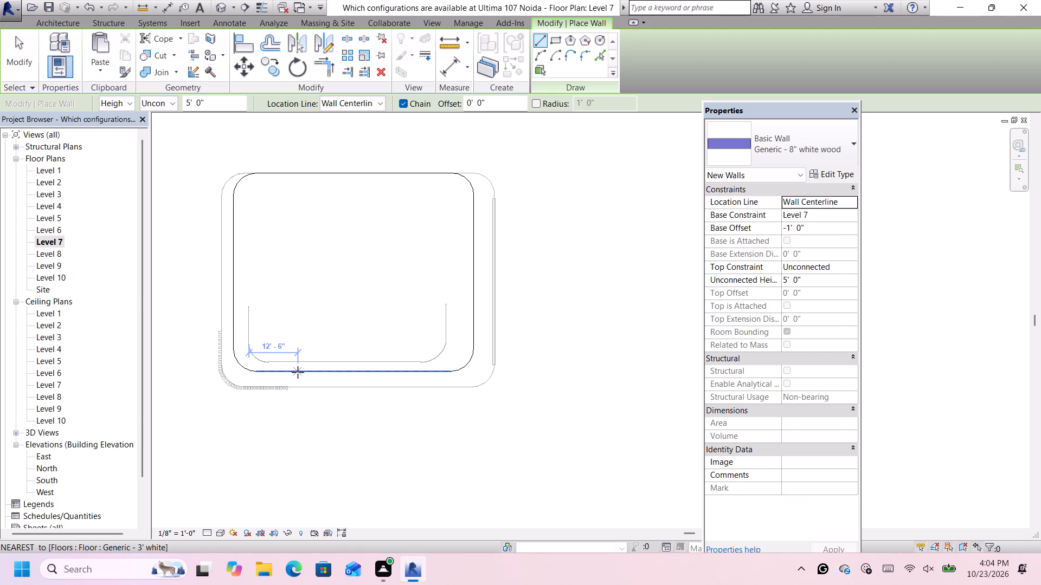
click(375, 369)
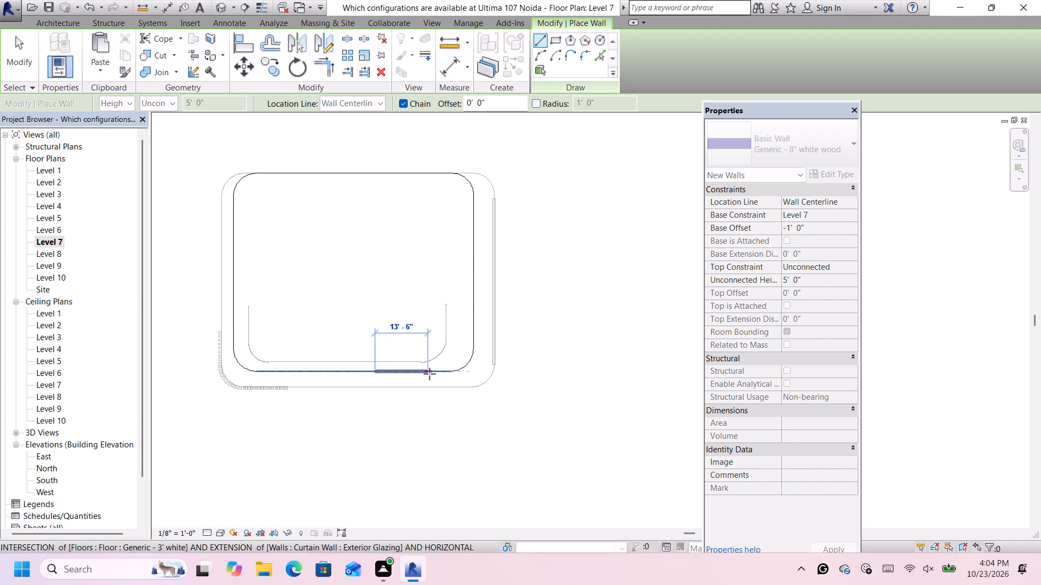
scroll(447, 373, up, 5)
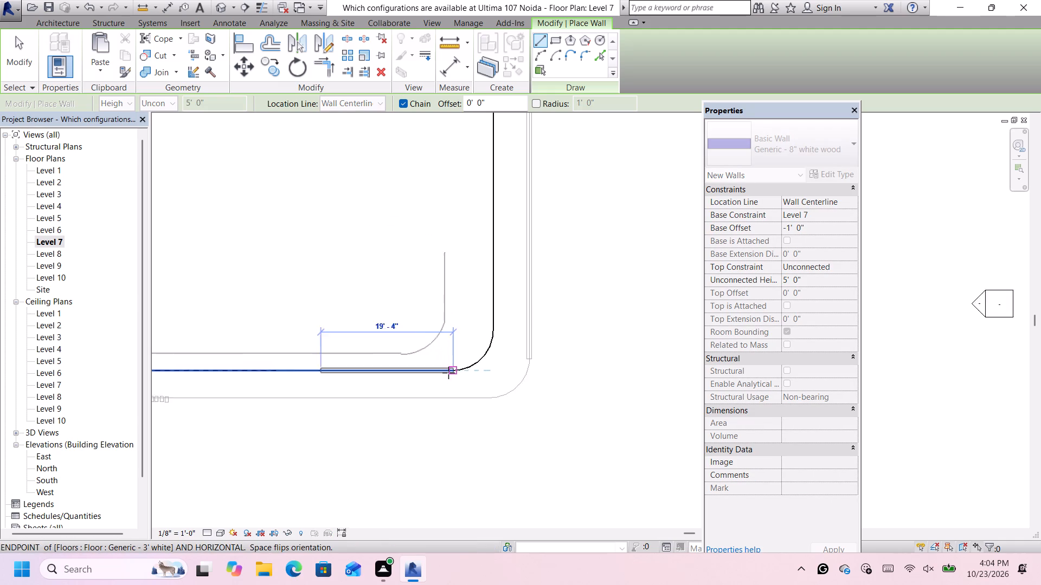
scroll(448, 373, up, 1)
click(454, 370)
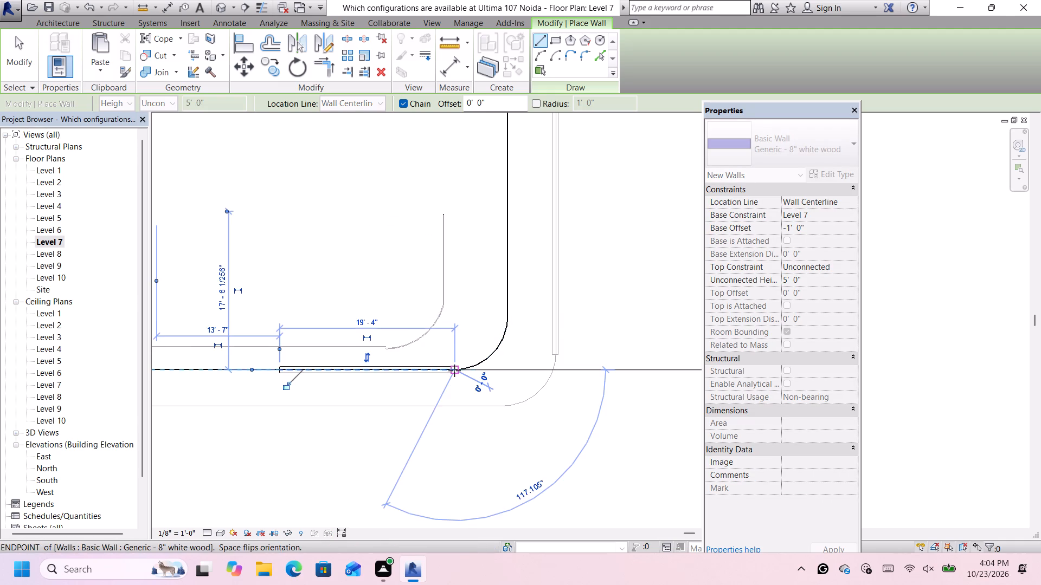
Continue the white wood wall around the roof's southeast corner with an arc of about 5' 10" radius.
click(543, 53)
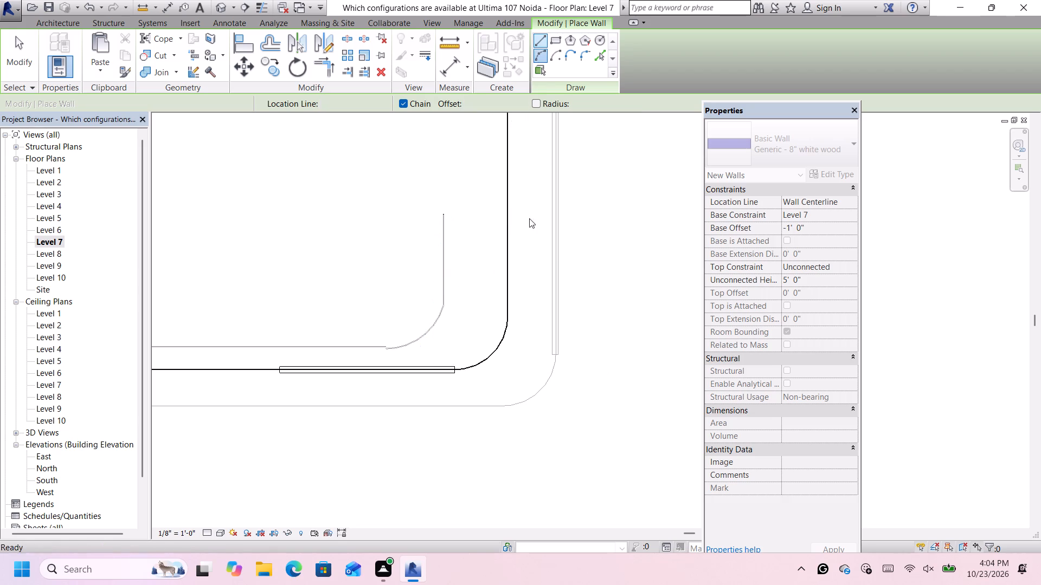
scroll(507, 324, up, 1)
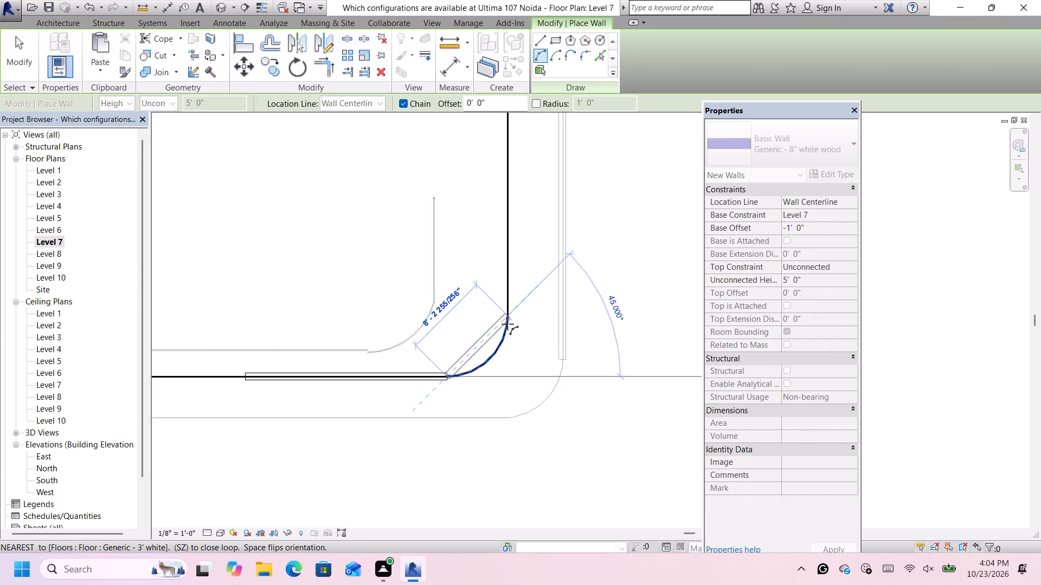
scroll(507, 324, up, 1)
click(510, 316)
click(492, 354)
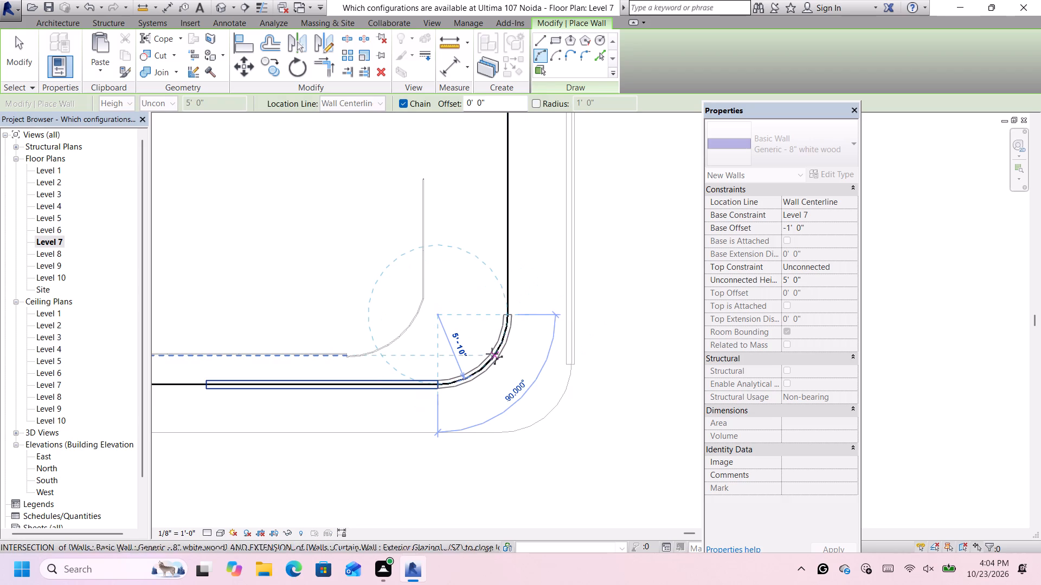
Continue with a straight white wood wall about 39' 6" long along the roof's east edge to the northeast curve.
scroll(510, 315, down, 7)
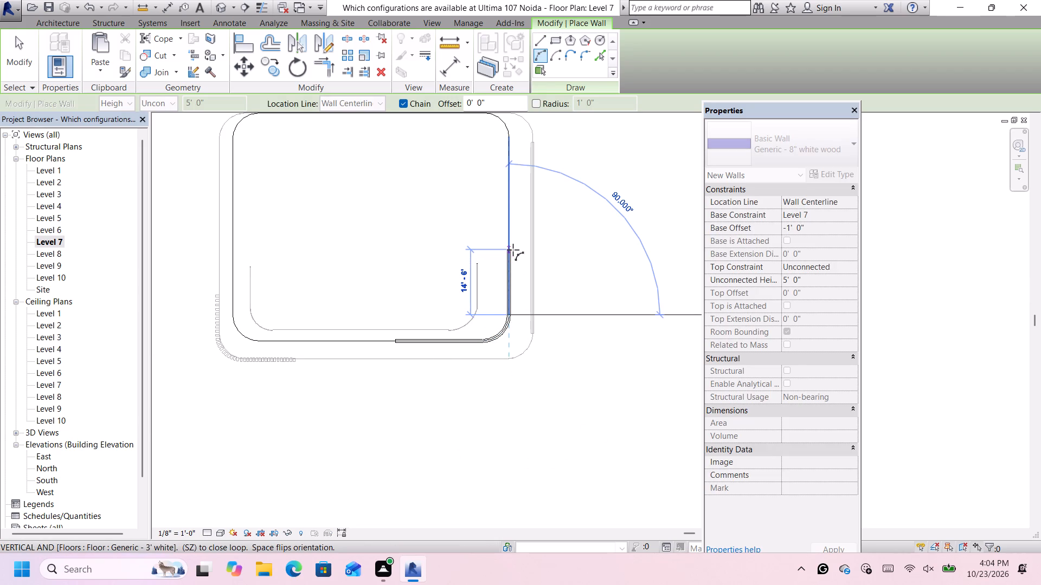
click(540, 38)
click(511, 141)
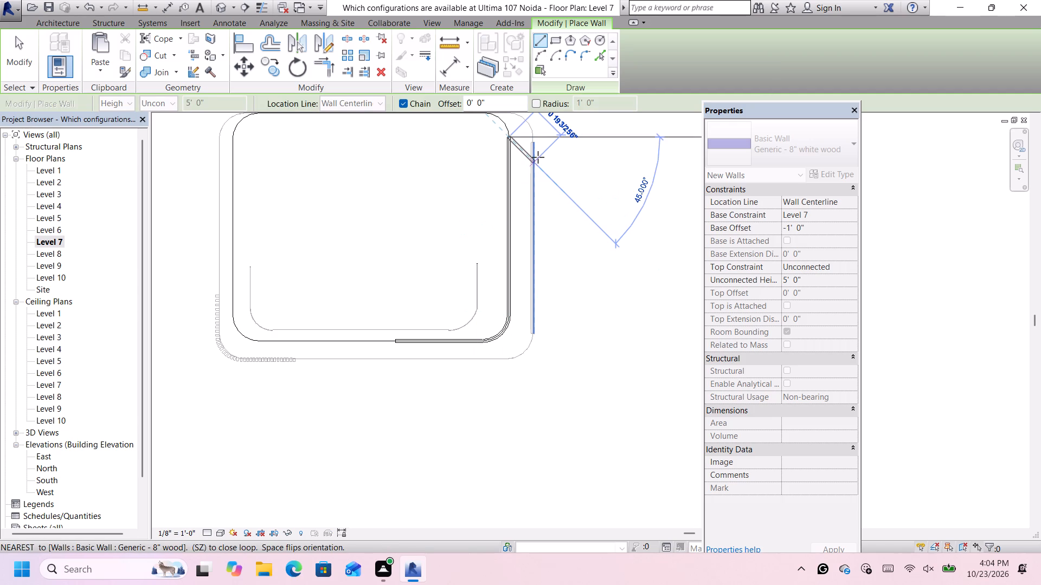
key(Escape)
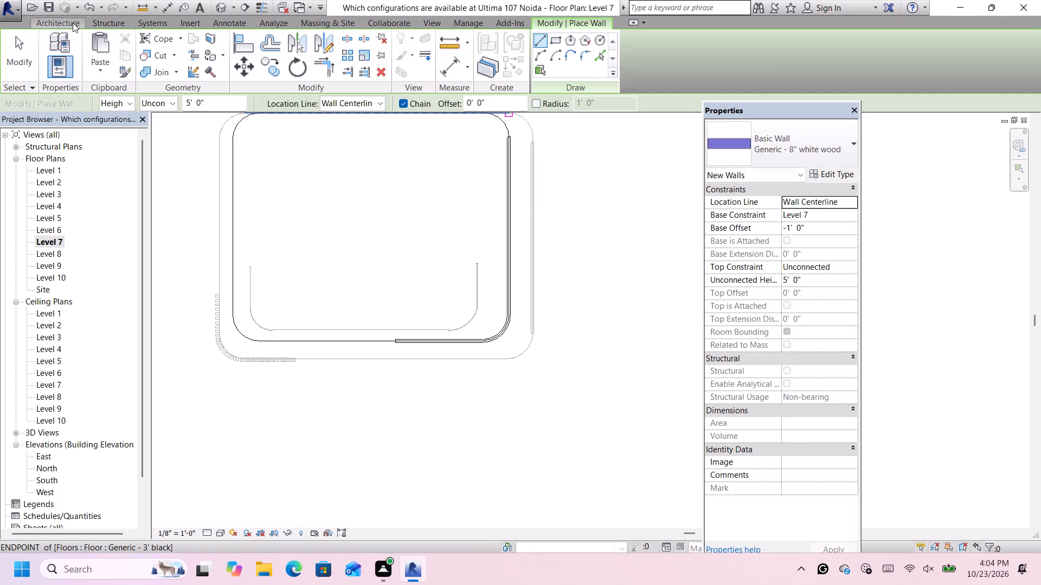
In the 3D view, stretch the base of the new straight front wall down to the arched white wall's top, about 24' 11 3/4" high.
click(220, 7)
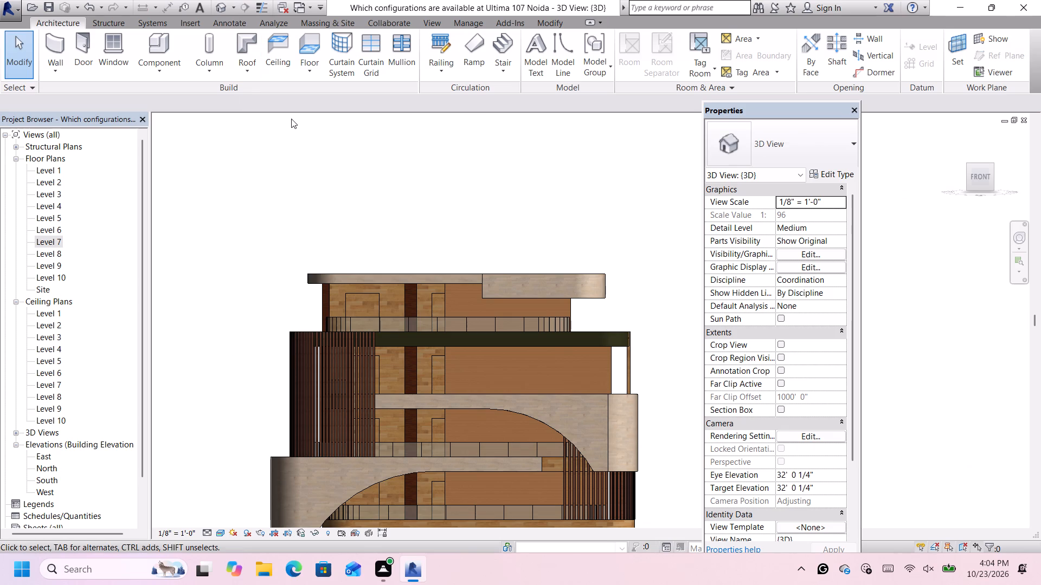
scroll(601, 309, down, 3)
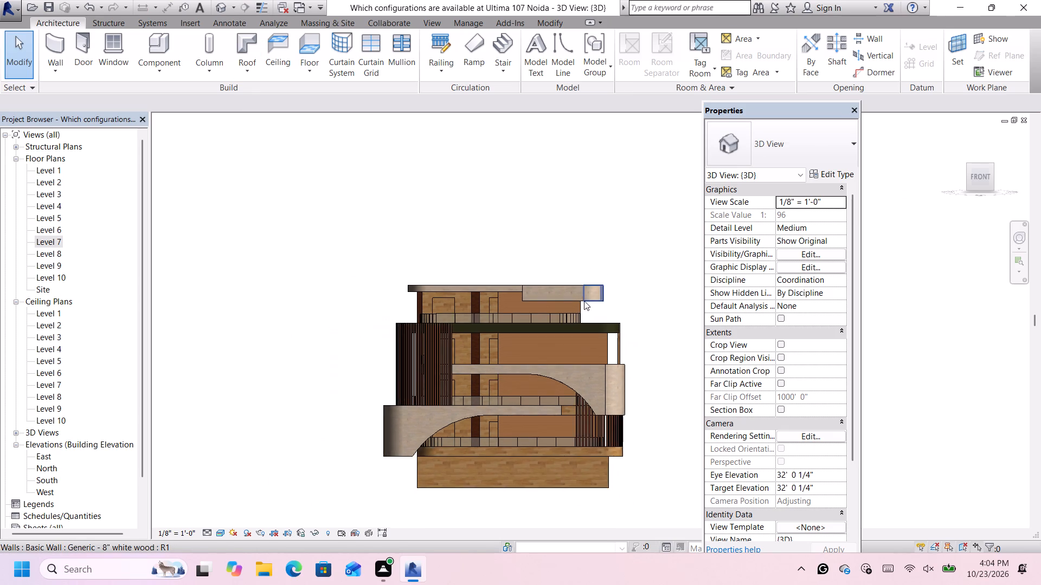
scroll(582, 301, up, 3)
click(567, 298)
scroll(548, 319, up, 1)
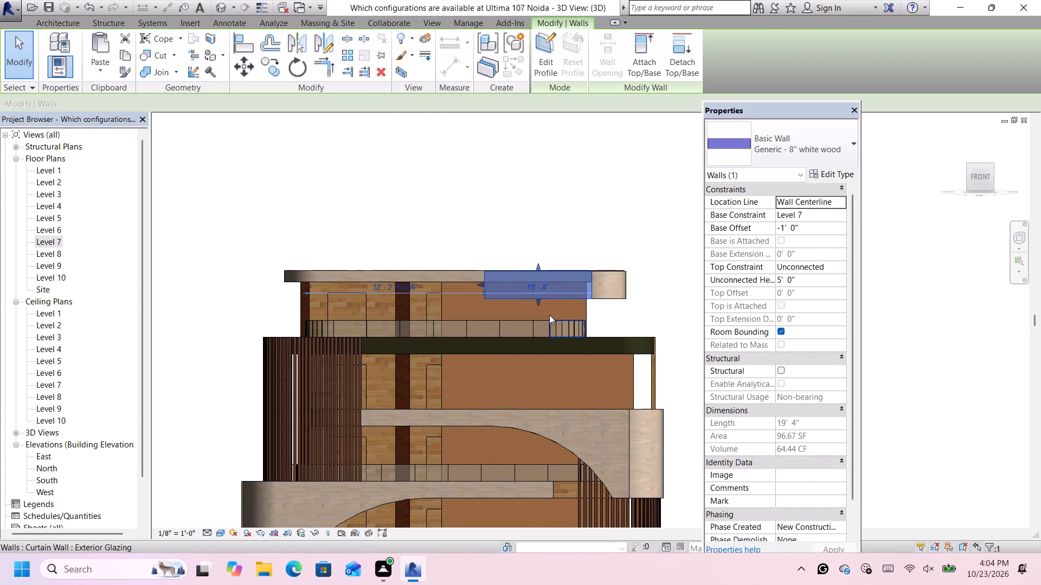
drag(538, 301, 541, 335)
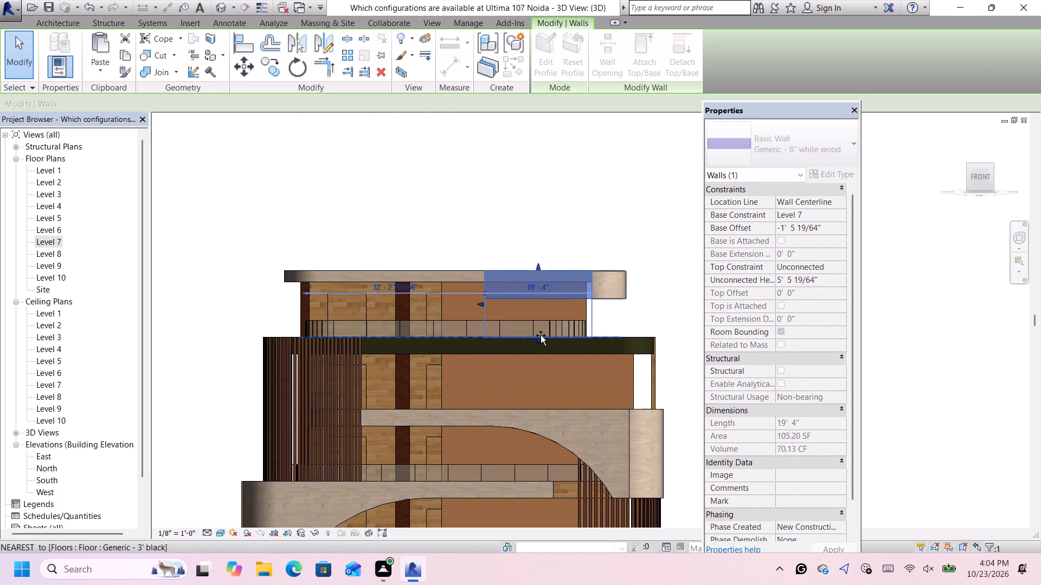
drag(541, 335, 547, 406)
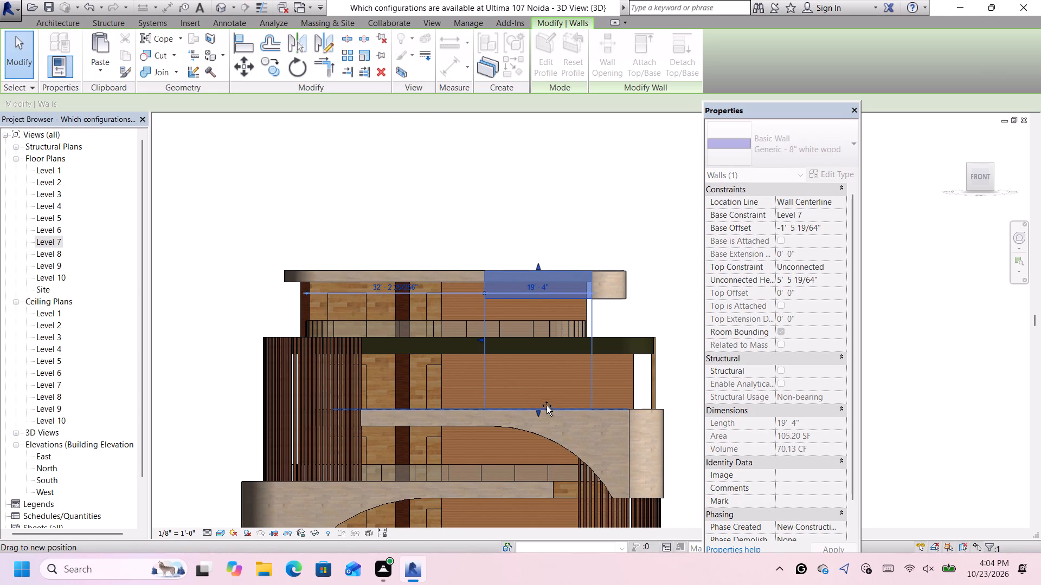
drag(547, 406, 547, 406)
scroll(560, 379, down, 5)
scroll(584, 353, up, 5)
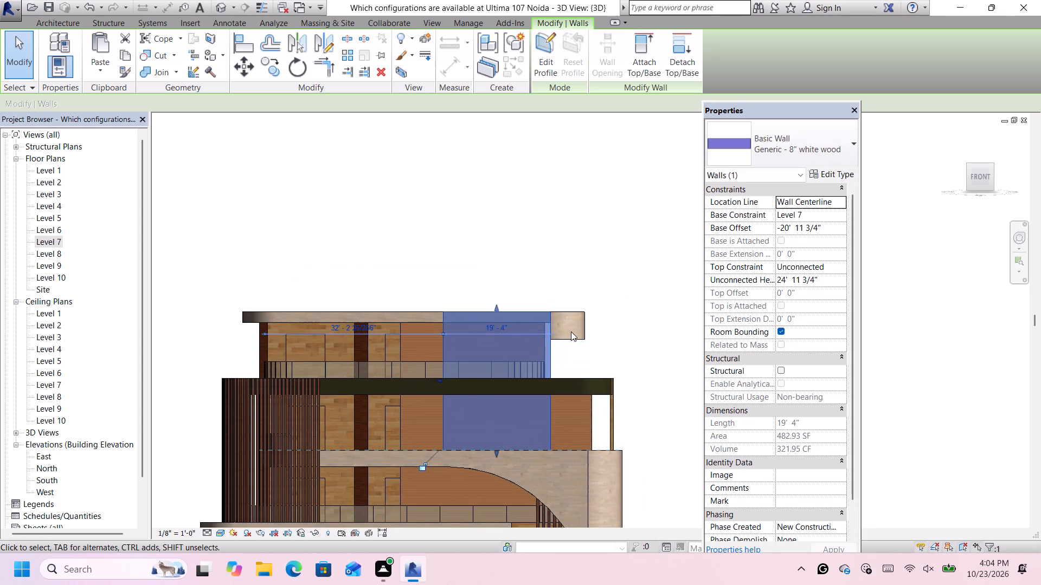
Stretch the base of the curved southeast corner wall down to the same line, with a base offset of about -20' 11 3/4".
click(569, 339)
drag(568, 343, 568, 343)
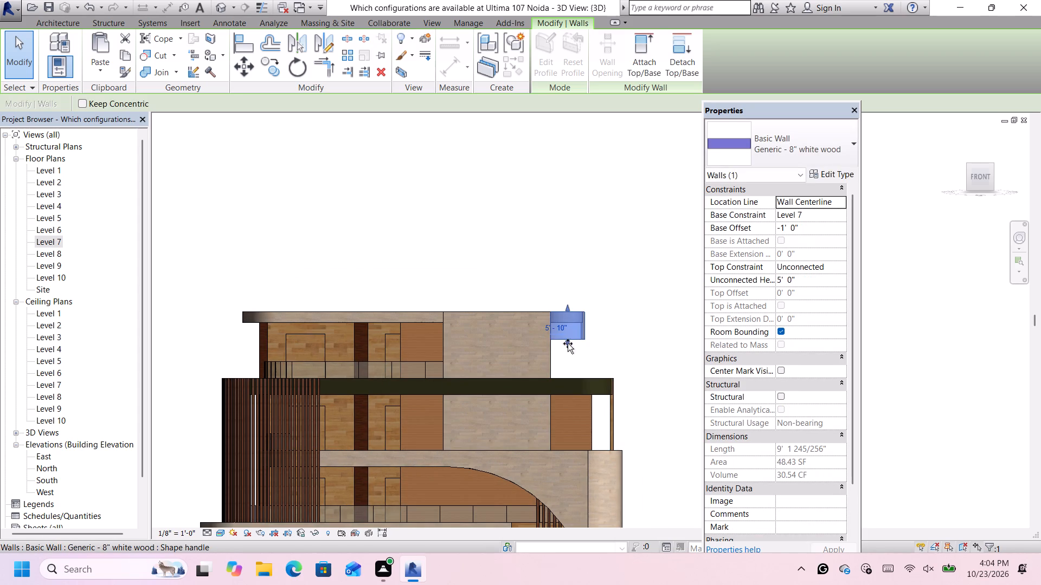
drag(568, 343, 574, 447)
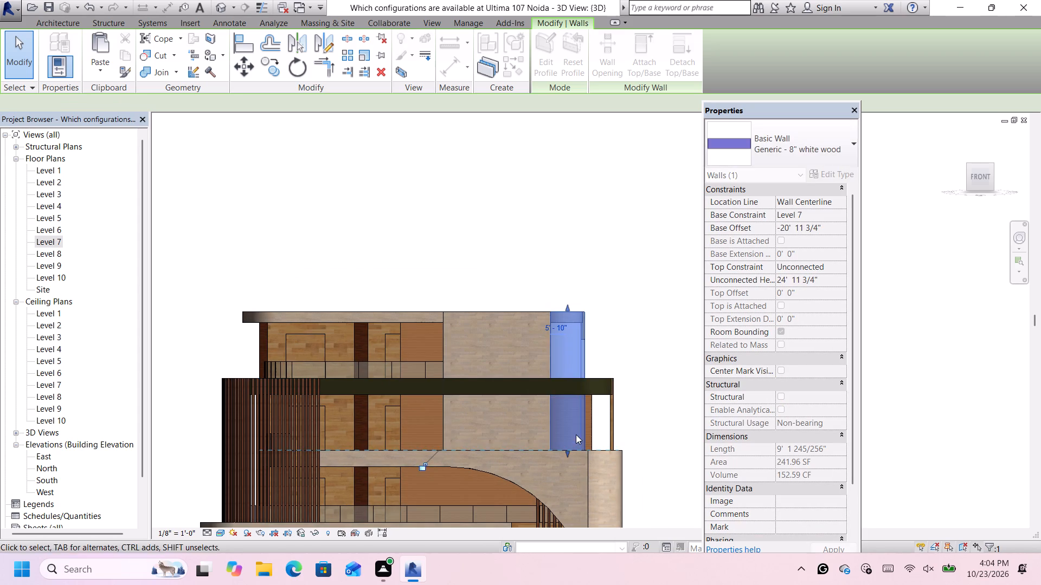
scroll(576, 419, down, 6)
scroll(609, 362, up, 4)
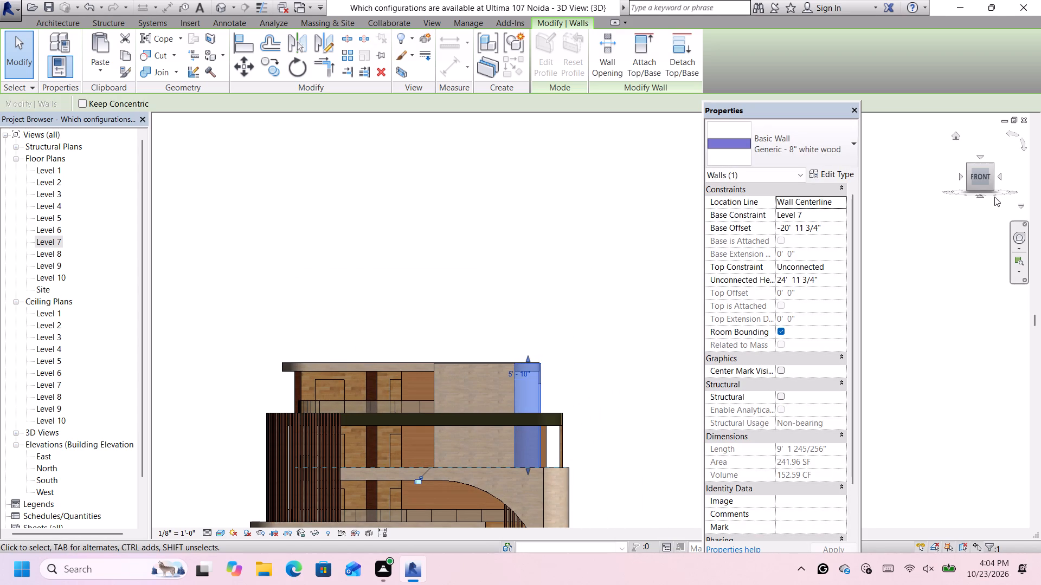
Stretch the base of the 39' 6" east white wood wall down to the lower white wall's top, about 24' 11 3/4" high.
click(992, 179)
scroll(529, 421, down, 5)
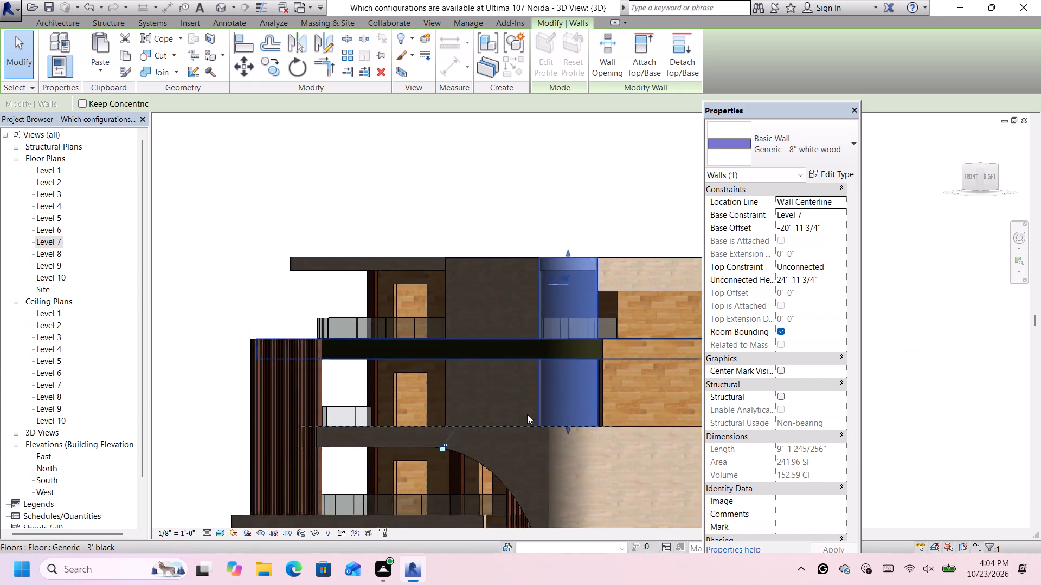
scroll(527, 414, down, 4)
scroll(608, 338, down, 2)
scroll(624, 339, up, 3)
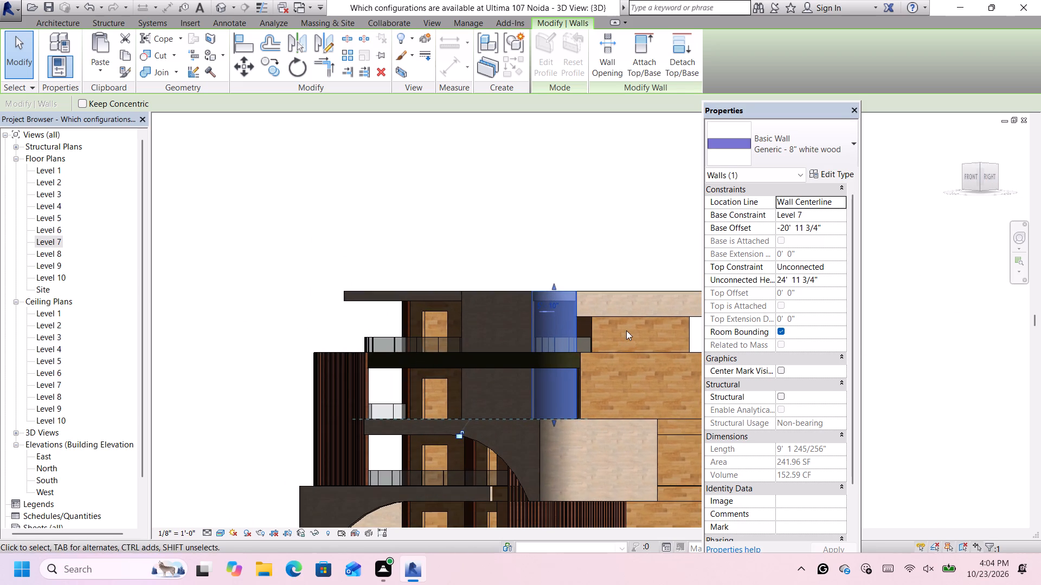
click(626, 313)
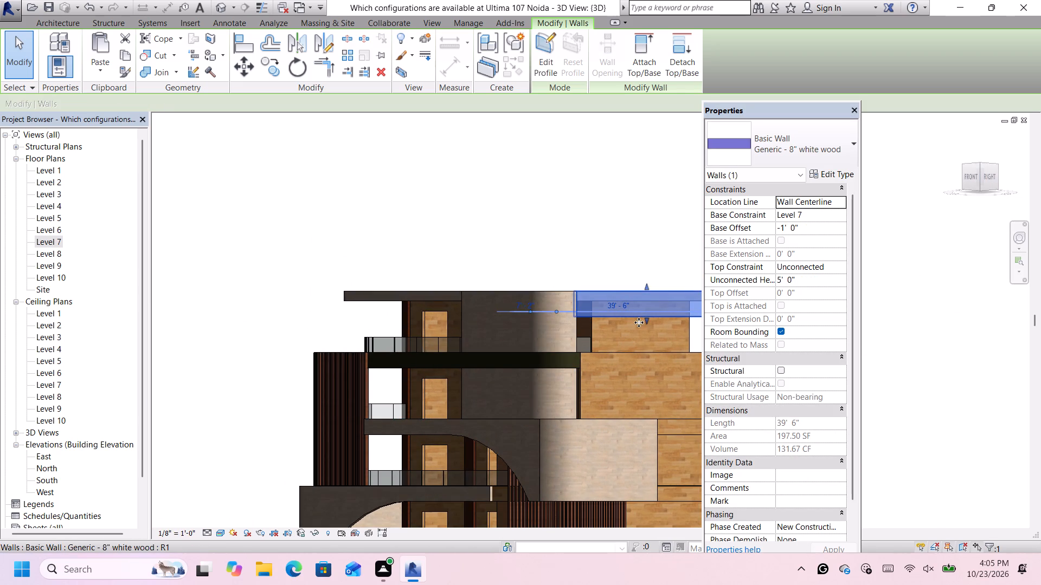
drag(644, 319, 649, 408)
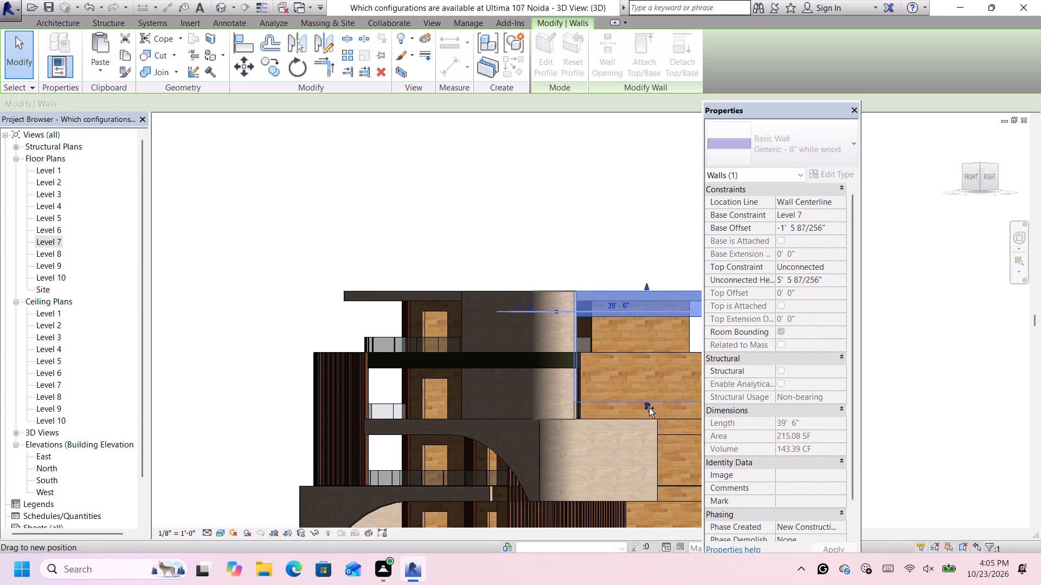
drag(649, 408, 652, 419)
scroll(555, 355, down, 6)
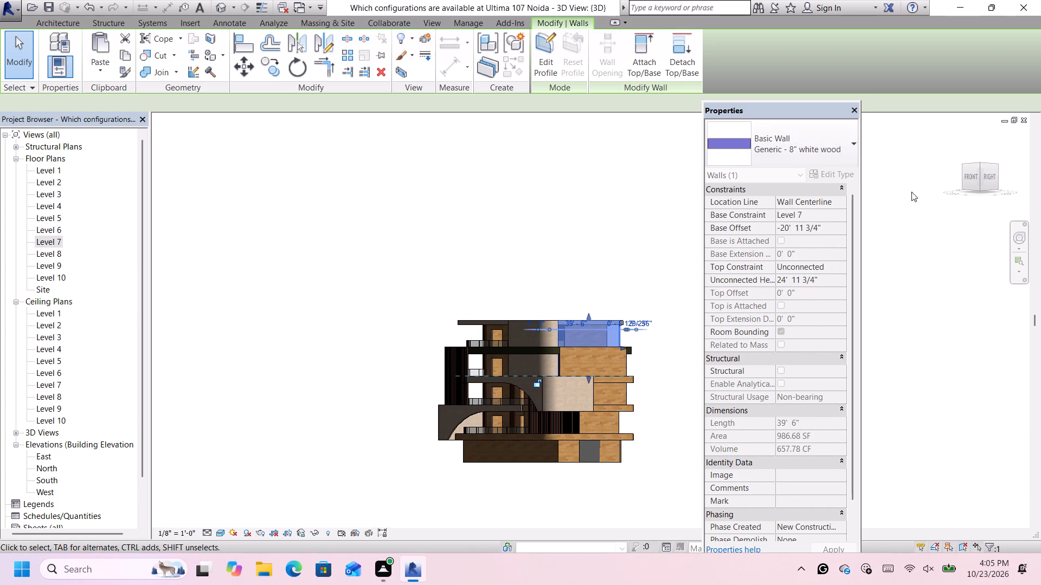
Edit the boundary of the Level 7 white roof slab, moving its 49' 8" front edge outward beyond the front white wood wall.
click(962, 173)
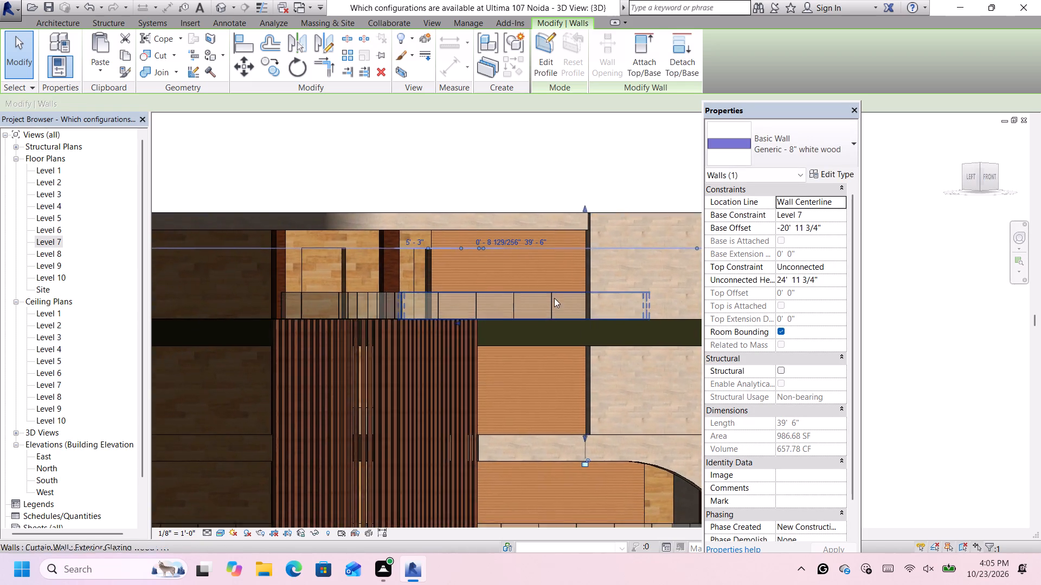
scroll(531, 301, down, 6)
scroll(640, 236, up, 3)
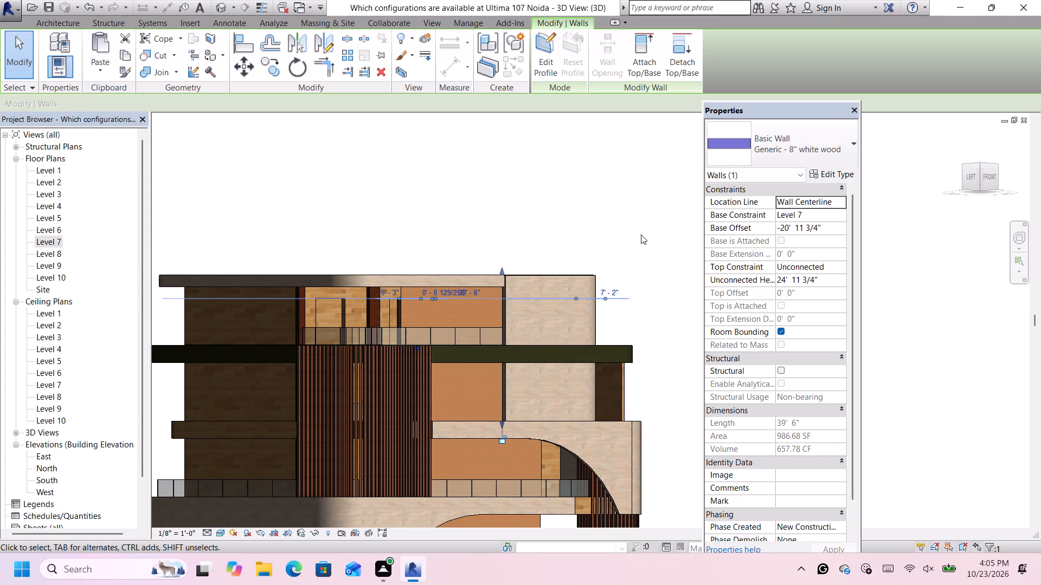
double_click(459, 276)
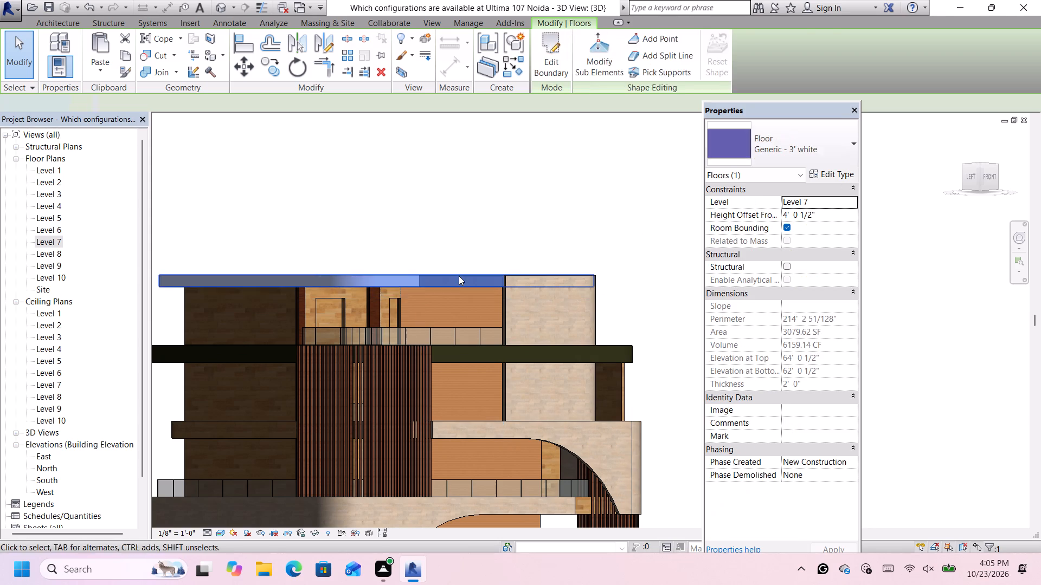
scroll(464, 275, down, 6)
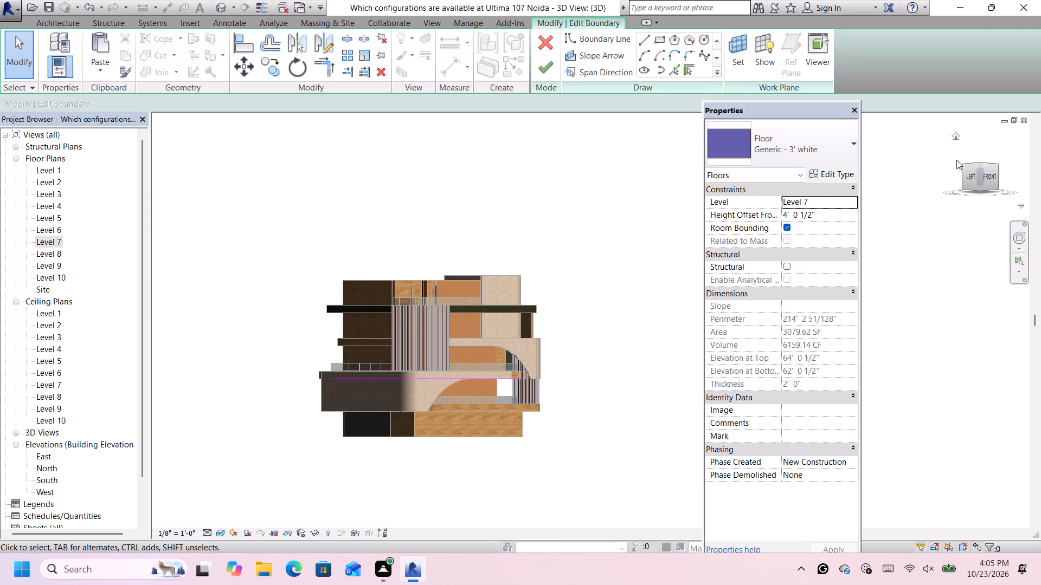
click(966, 164)
click(966, 164)
click(981, 166)
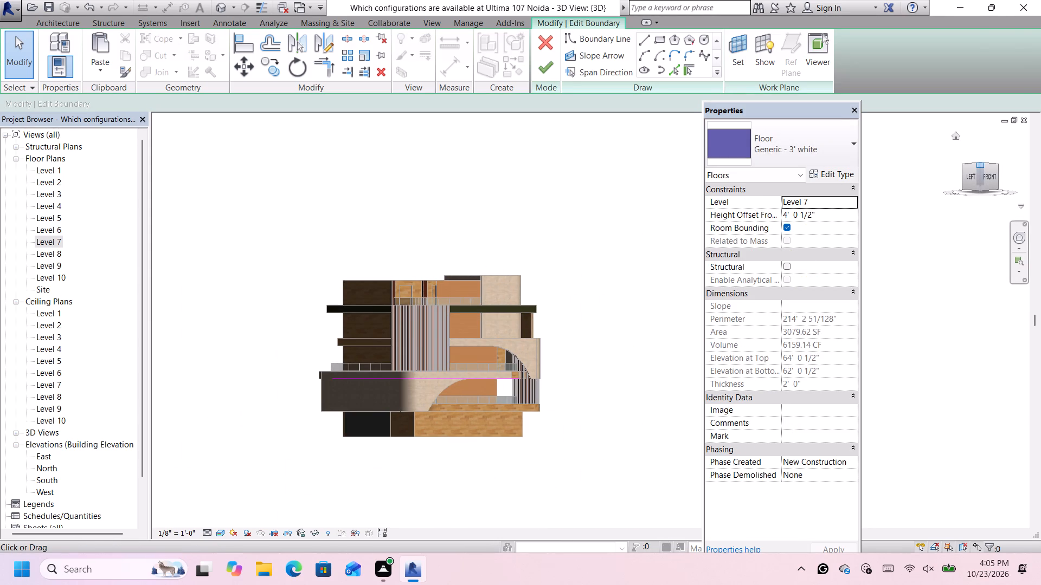
scroll(538, 302, down, 6)
scroll(620, 282, up, 2)
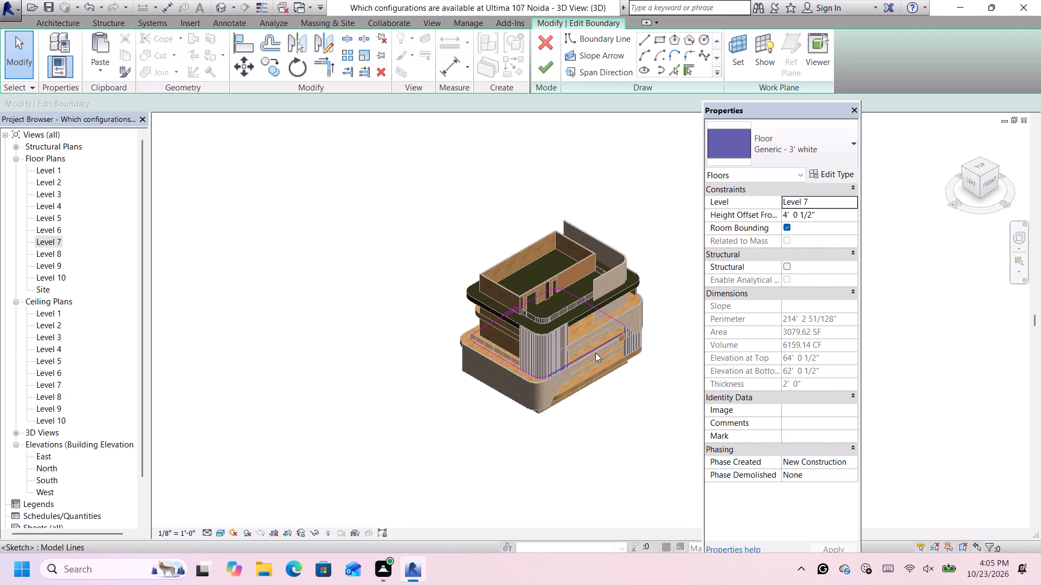
click(589, 352)
key(Down)
key(Down)
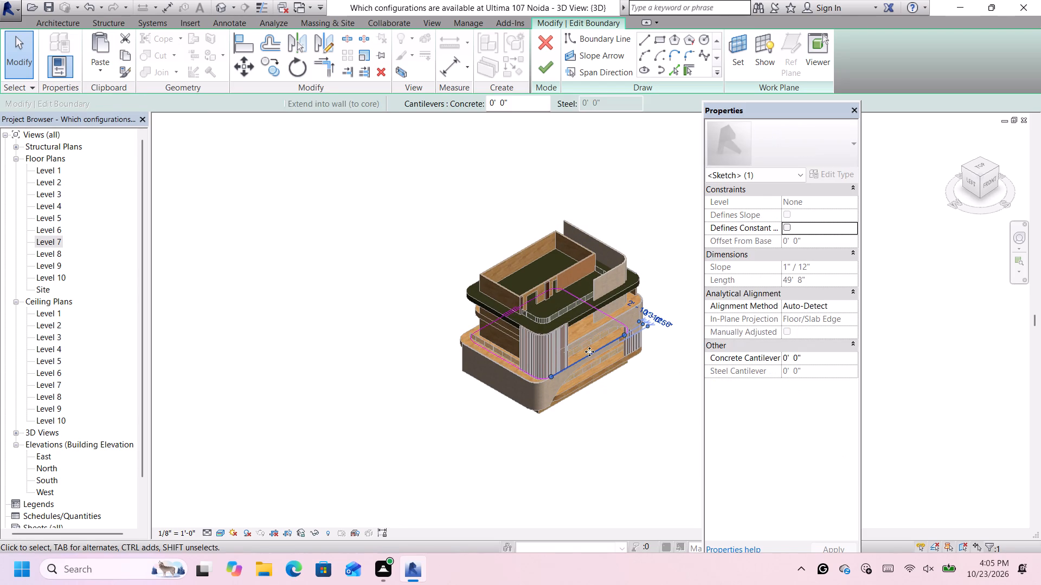
key(Down)
key(Down)
key(Down)
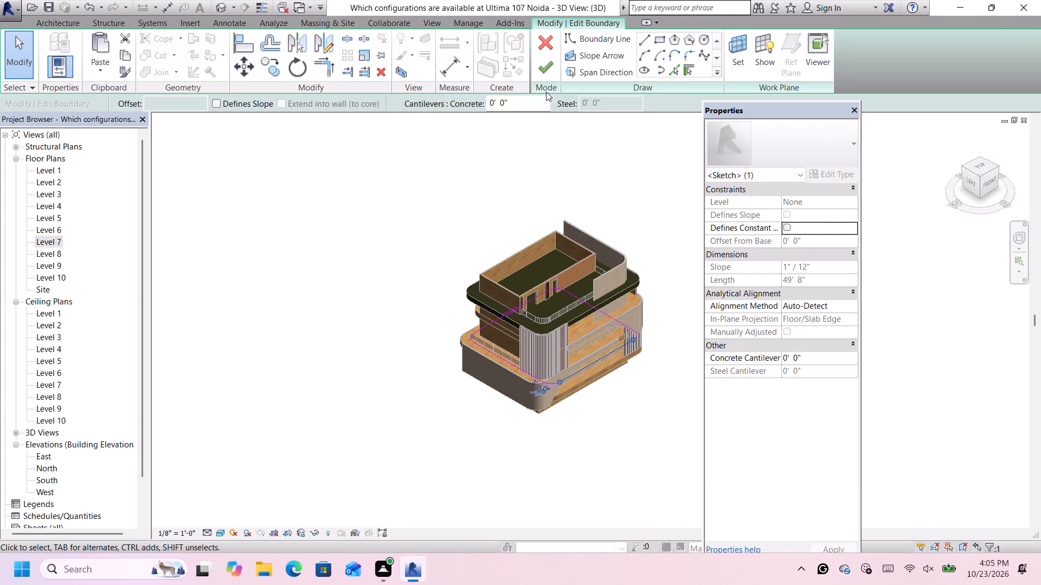
click(546, 70)
Shift the 19' 4" front white wood wall outward, fine-tuning it to sit about 1' 7" inside the roof slab's extended front edge.
scroll(629, 246, up, 3)
scroll(611, 316, up, 1)
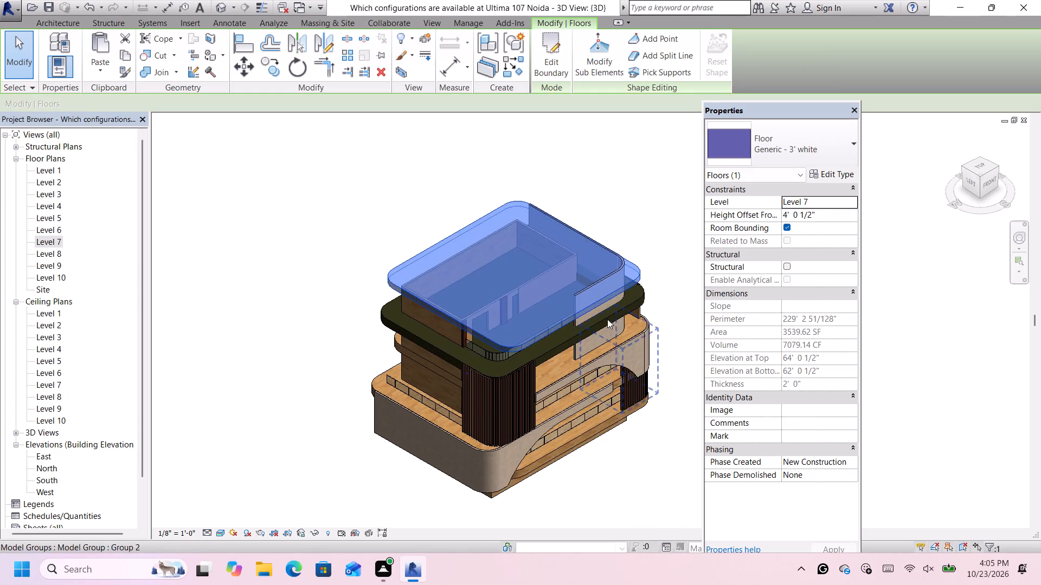
scroll(607, 319, up, 1)
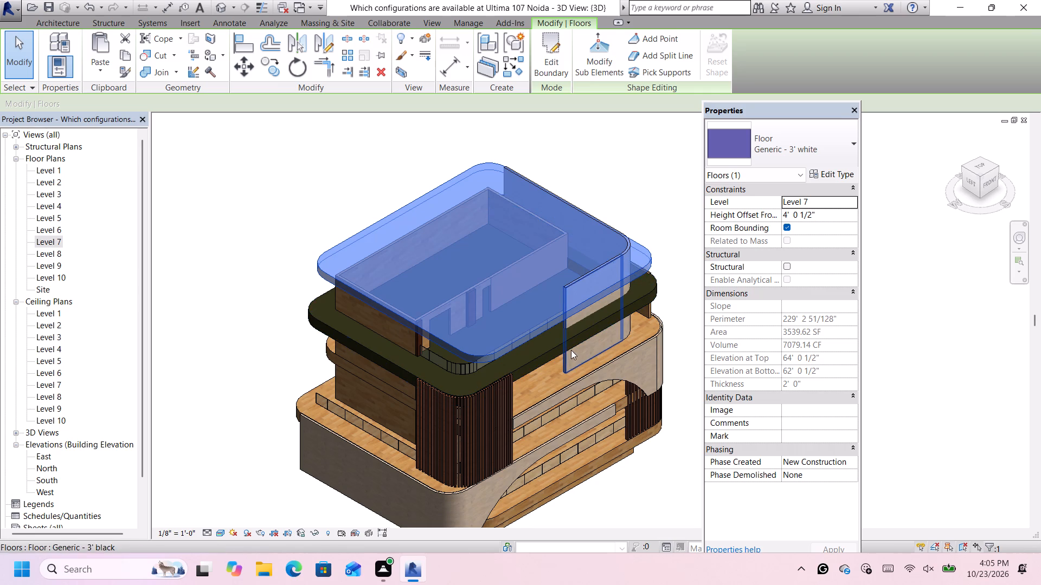
click(568, 361)
key(Down)
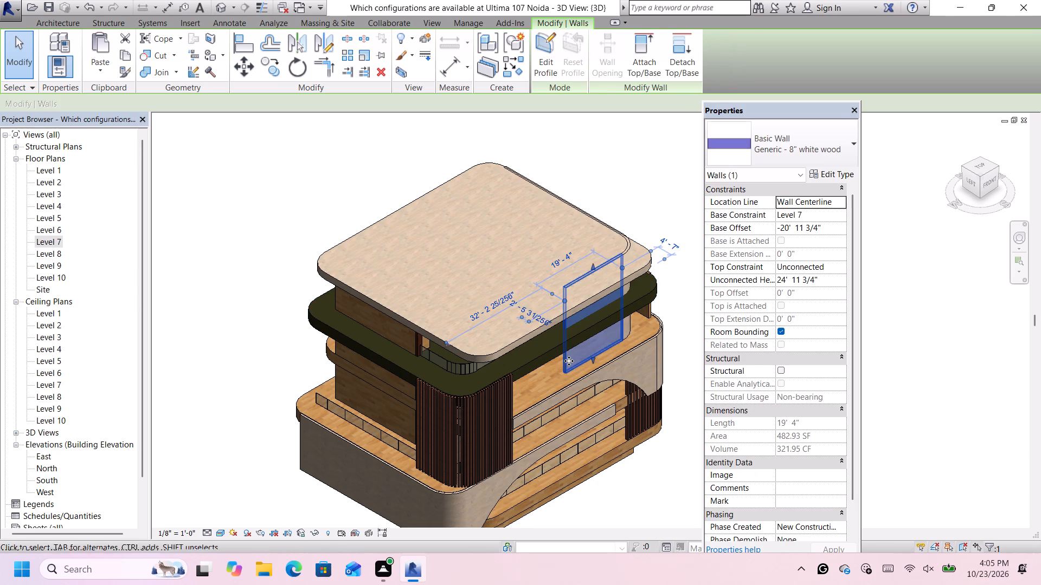
key(Down)
key(Down)
key(Down)
key(Down)
key(Down)
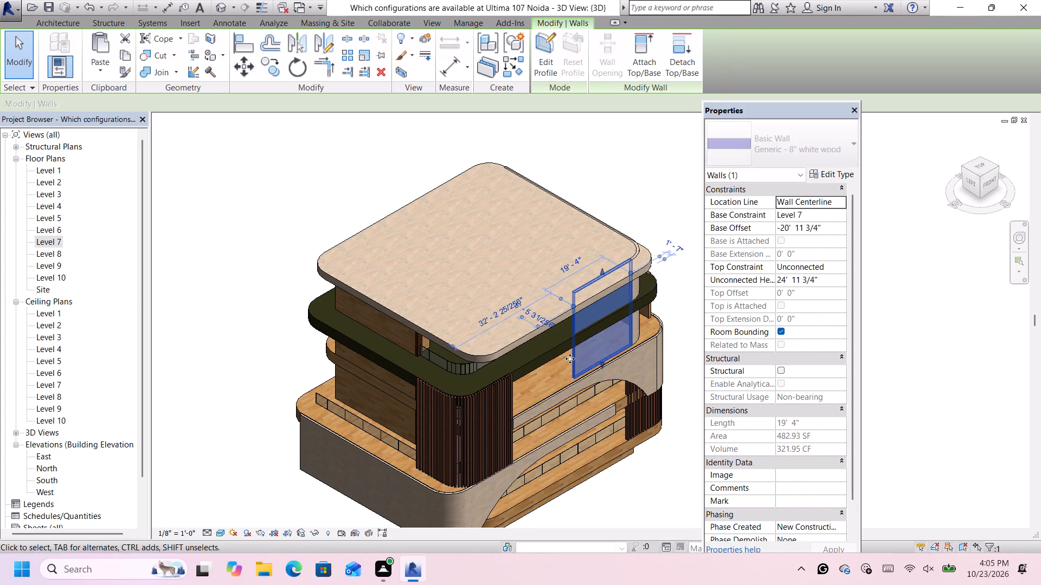
key(Down)
key(Down)
key(Down)
key(Down)
key(Down)
key(Down)
key(Down)
key(Down)
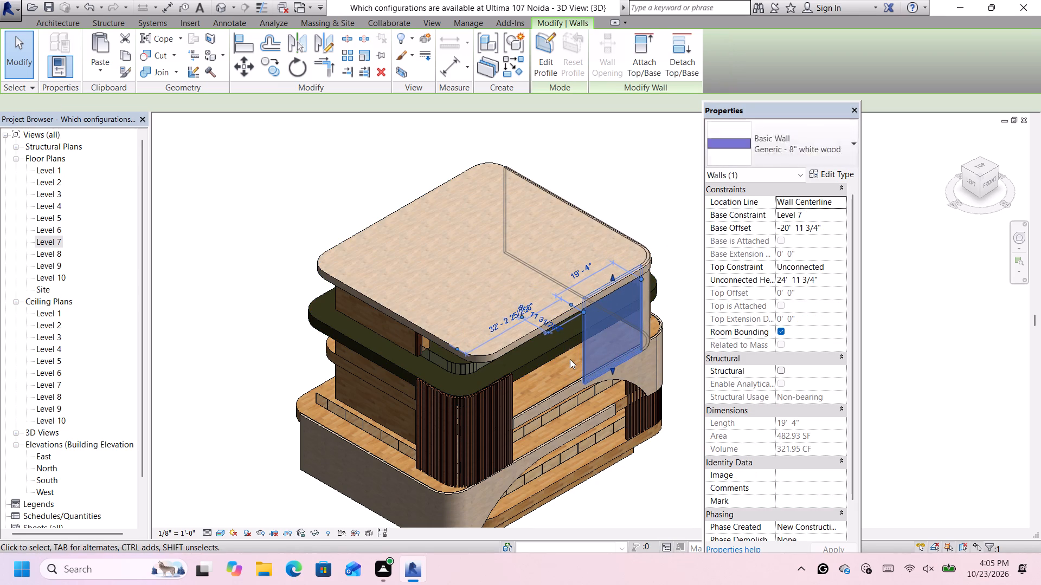
key(Down)
key(Down)
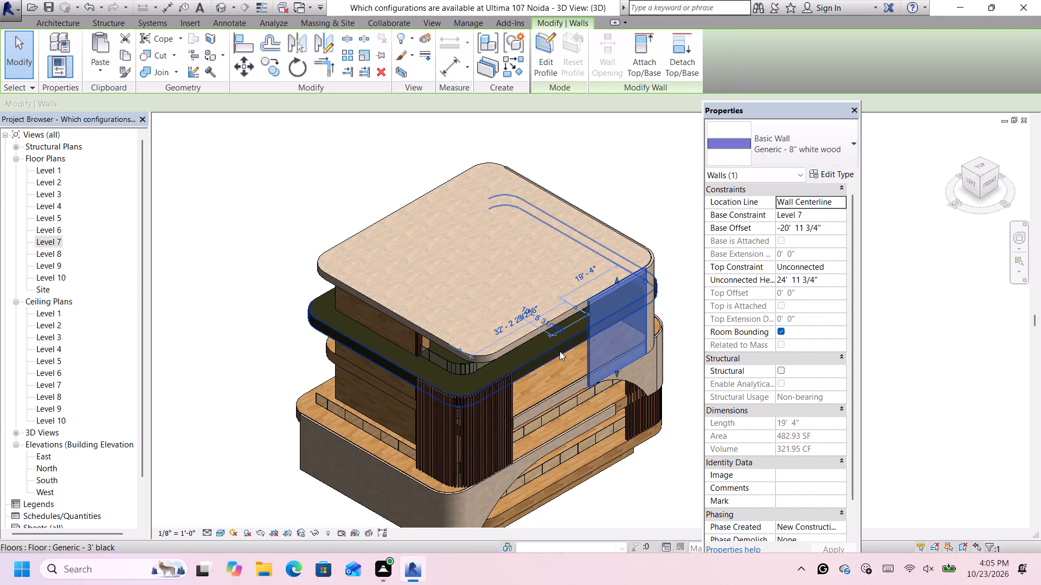
scroll(606, 305, up, 1)
key(Up)
key(Up)
key(Up)
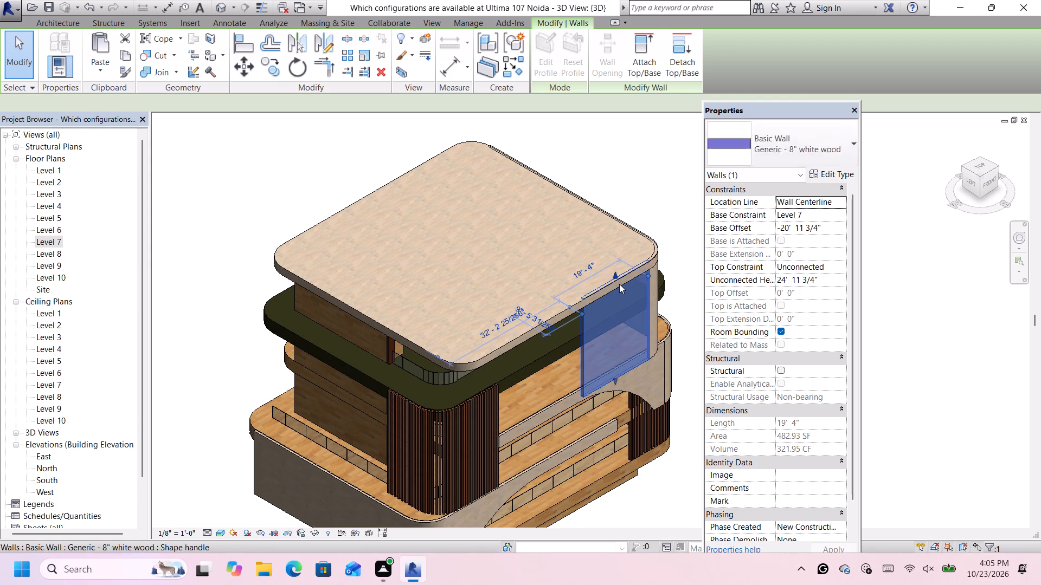
key(Up)
key(Up)
key(Up)
key(Up)
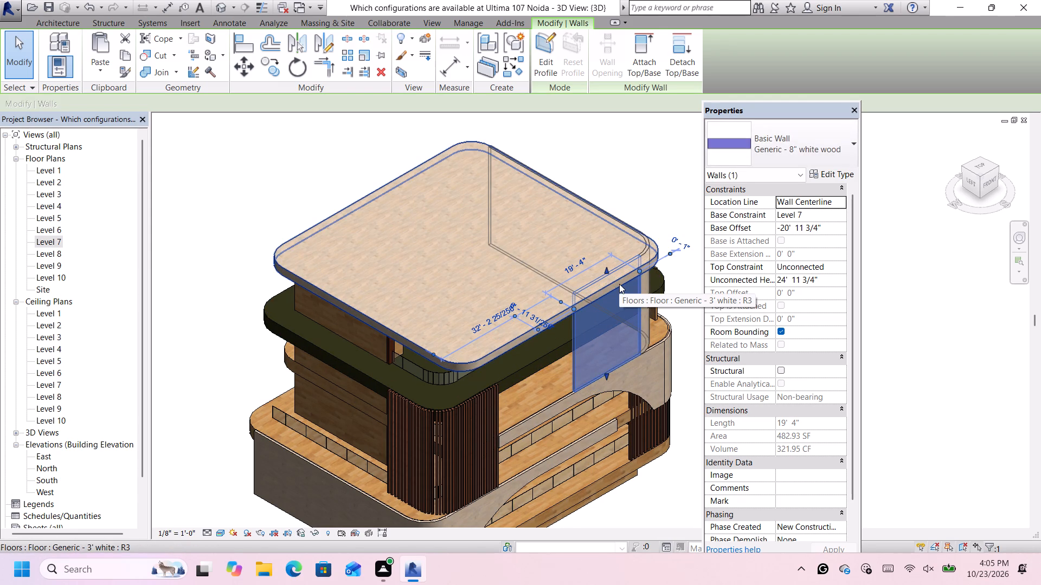
key(Up)
key(Up)
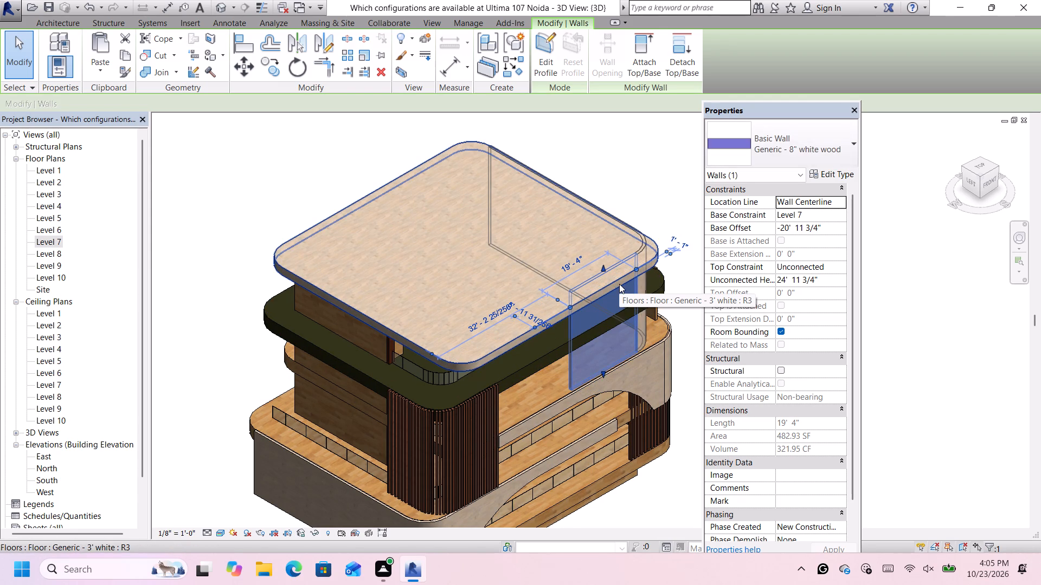
key(Up)
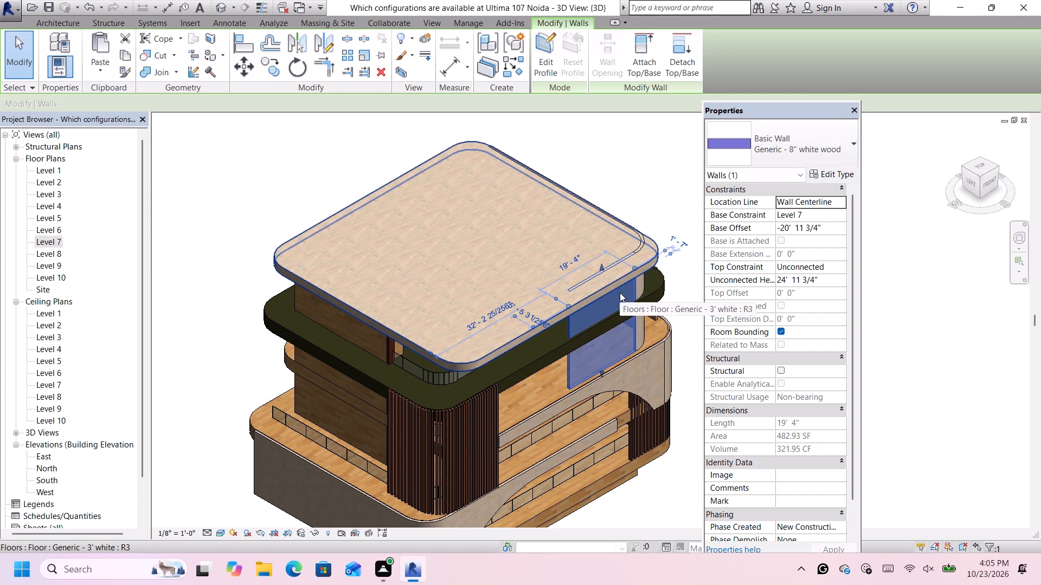
click(679, 201)
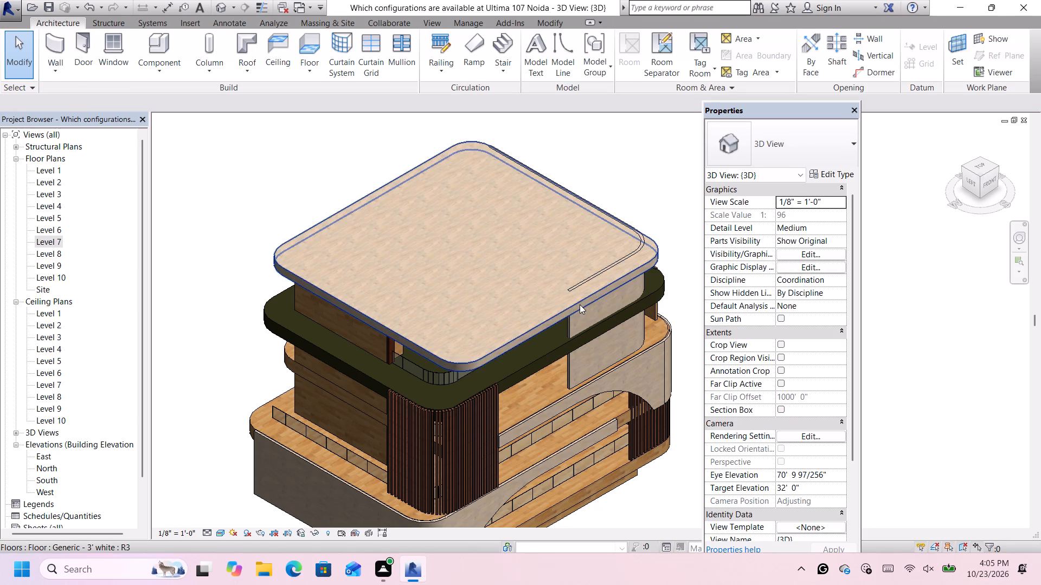
Edit the white roof slab's boundary again and pull its front edge back inward toward the repositioned front wall.
double_click(580, 304)
click(553, 474)
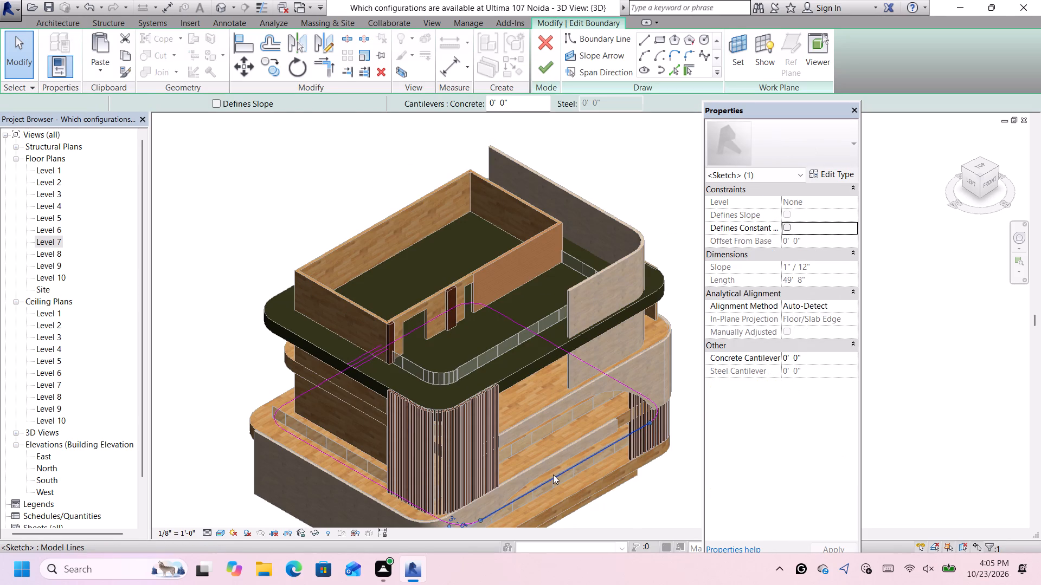
key(Up)
key(Up)
key(Up)
key(Up)
key(Up)
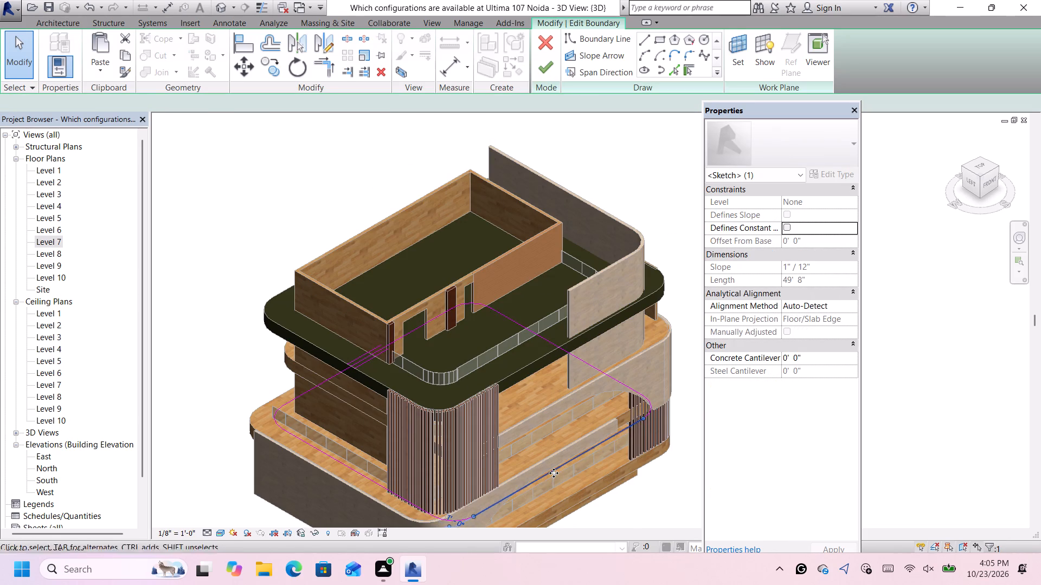
key(Up)
click(550, 65)
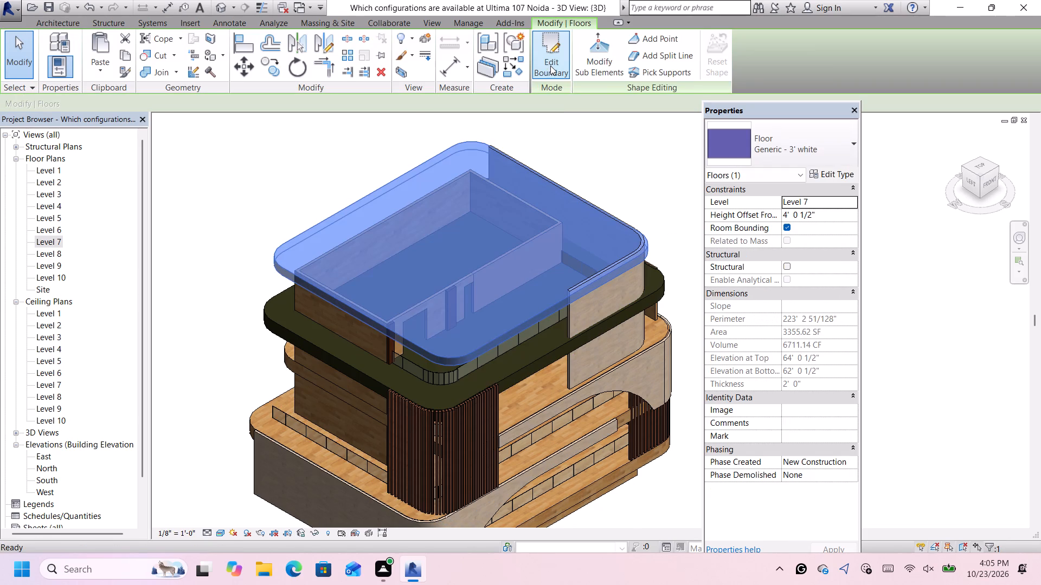
Reopen the roof slab's boundary and move its front edge slightly further inward toward the front wall's face.
scroll(596, 293, up, 2)
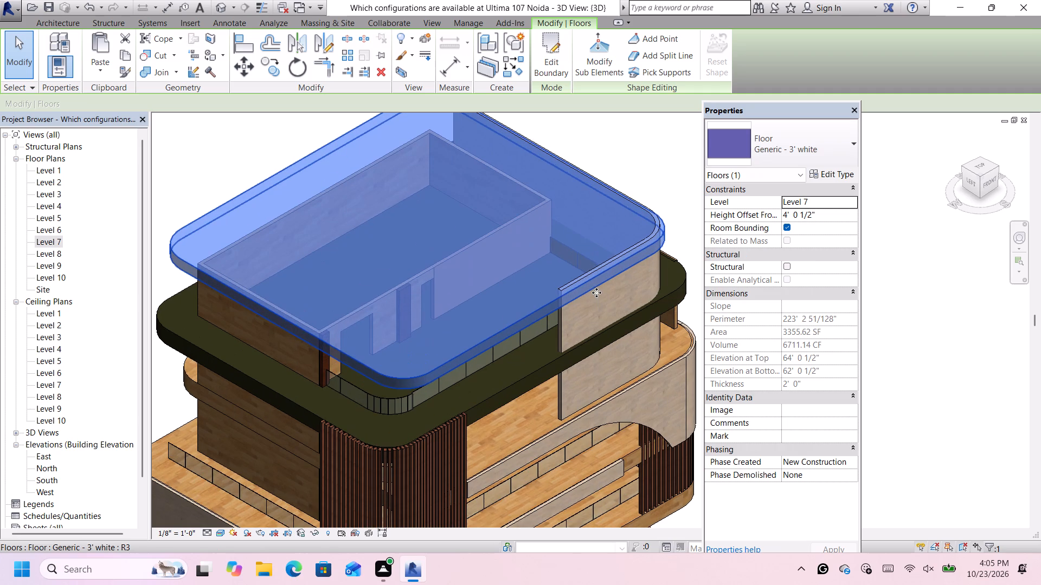
double_click(562, 297)
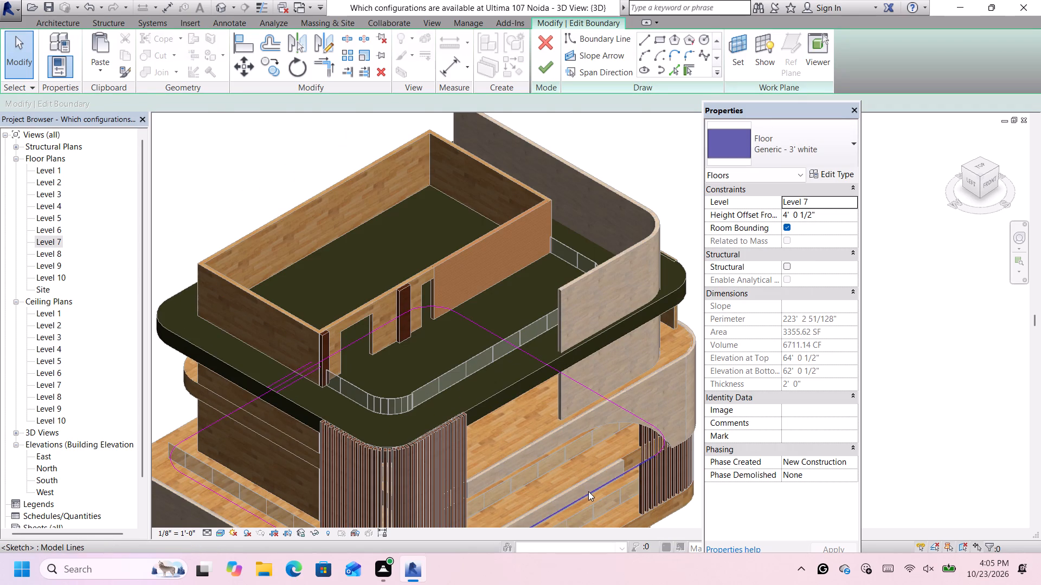
click(588, 492)
key(Up)
key(Up)
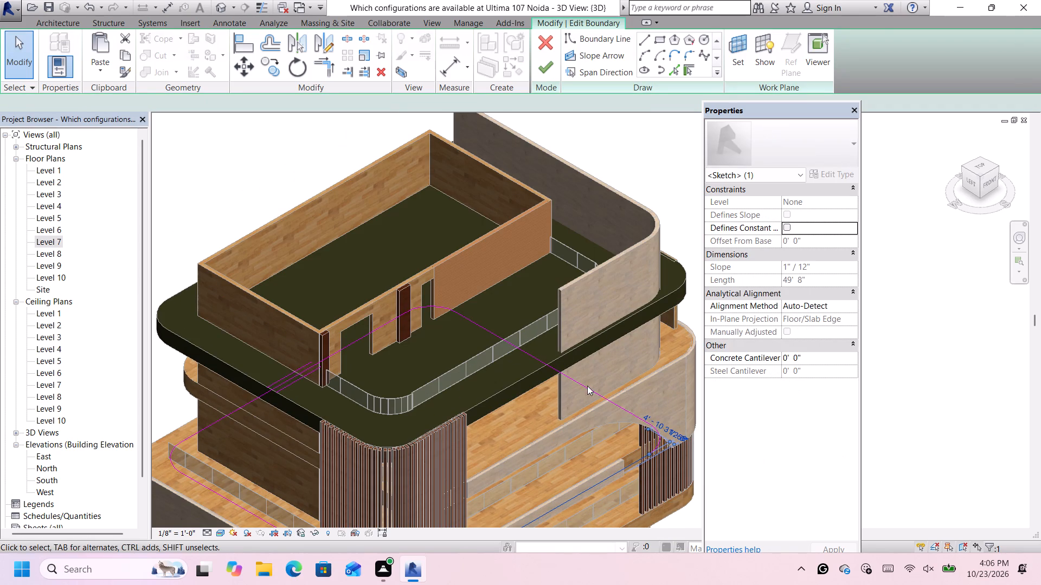
click(544, 66)
Check the slab-to-wall corner up close, and pull the slab boundary's front edge further inward, behind the front white wood wall.
scroll(577, 294, up, 2)
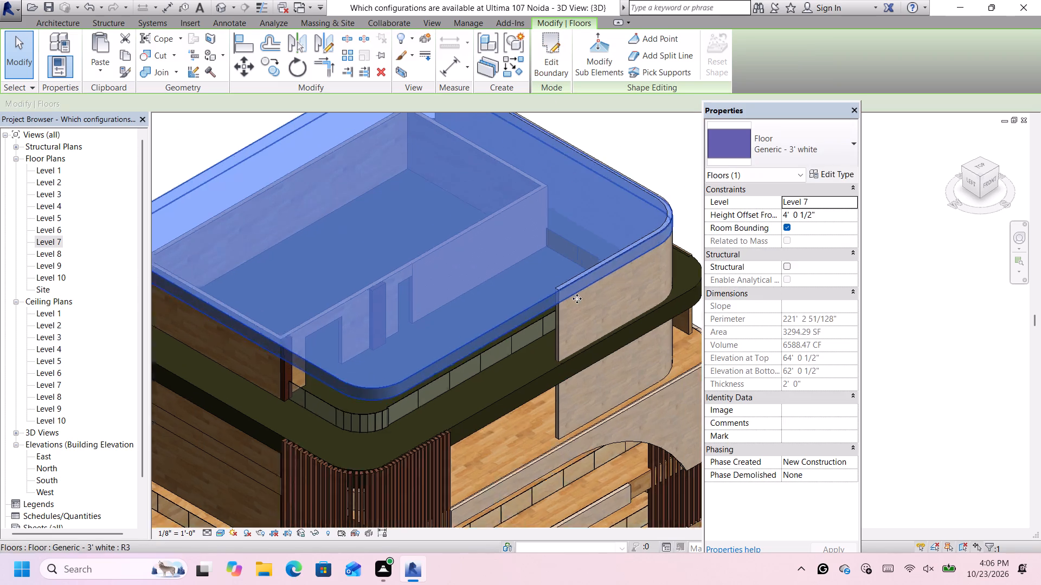
scroll(577, 298, up, 5)
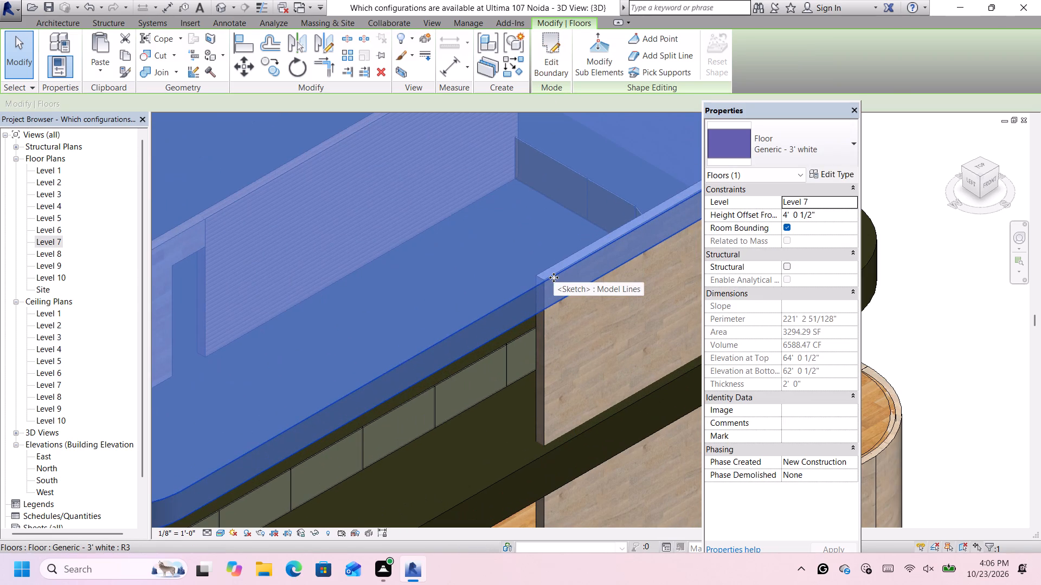
scroll(554, 277, down, 6)
double_click(554, 277)
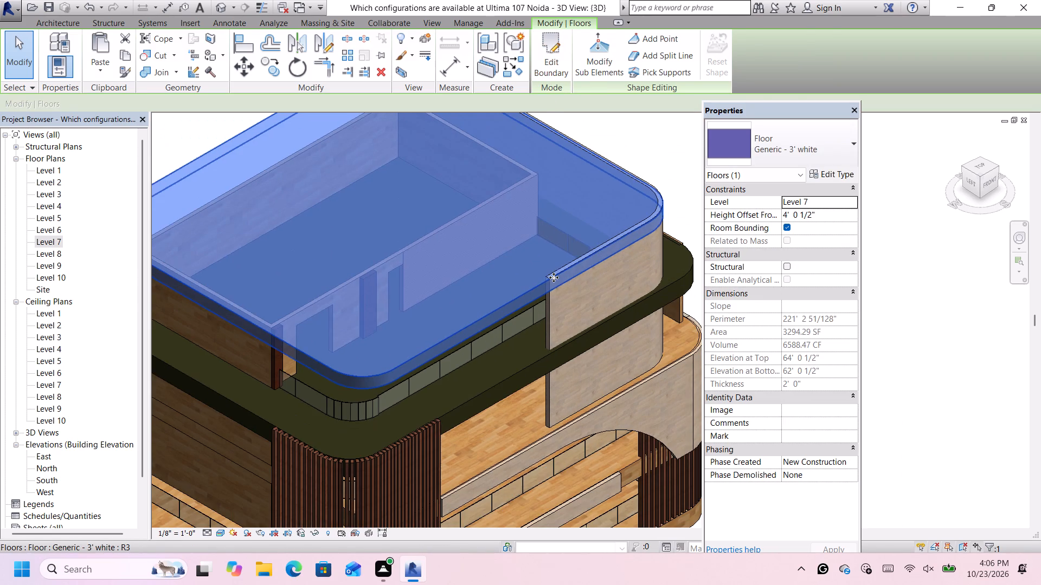
scroll(594, 480, down, 6)
click(591, 490)
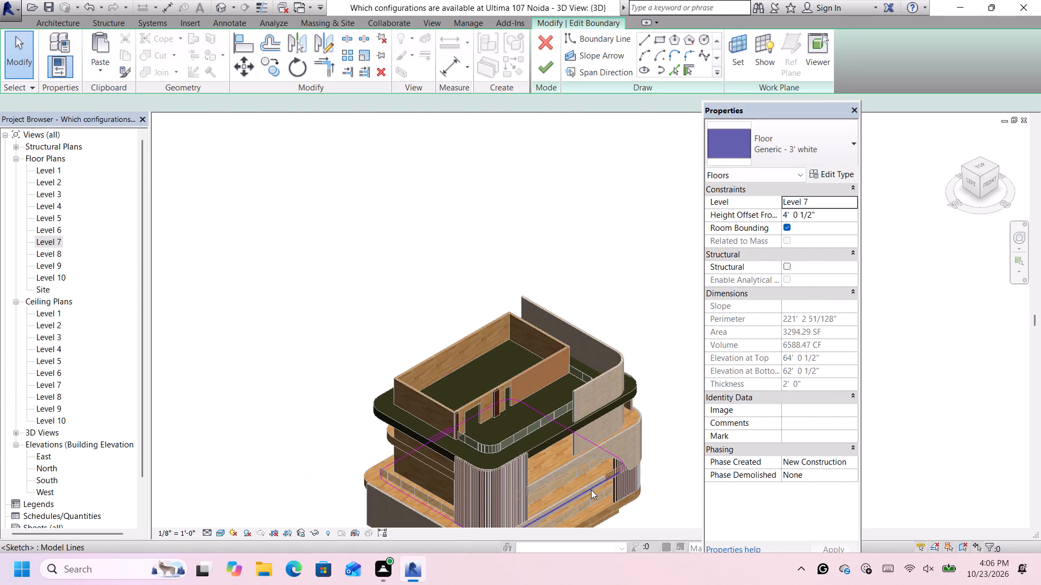
key(Up)
key(Up)
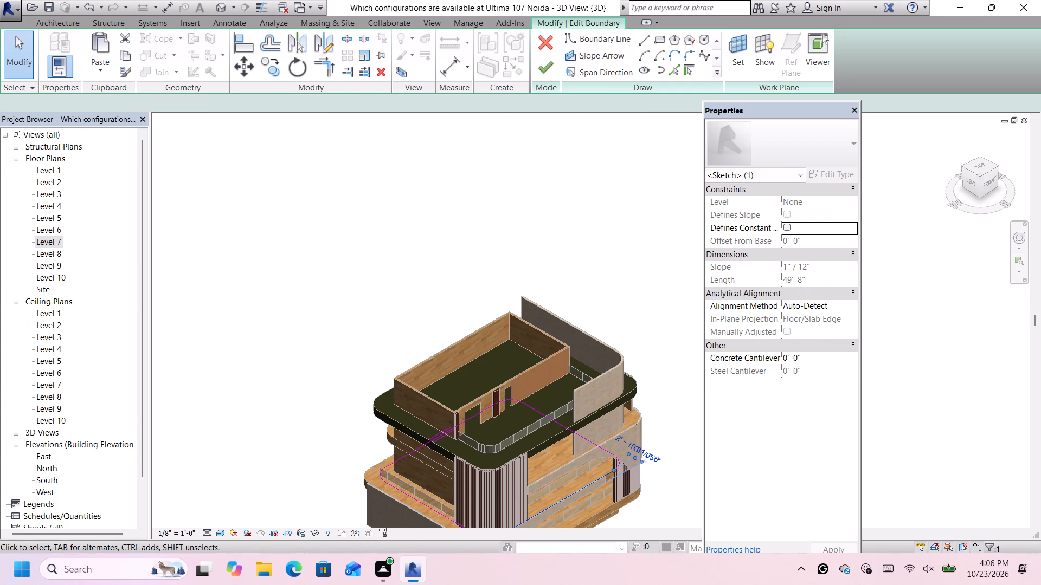
click(540, 70)
Move the roof slab boundary's front edge back outward slightly to meet the inner side of the front white wood wall.
scroll(607, 335, up, 3)
scroll(633, 379, up, 3)
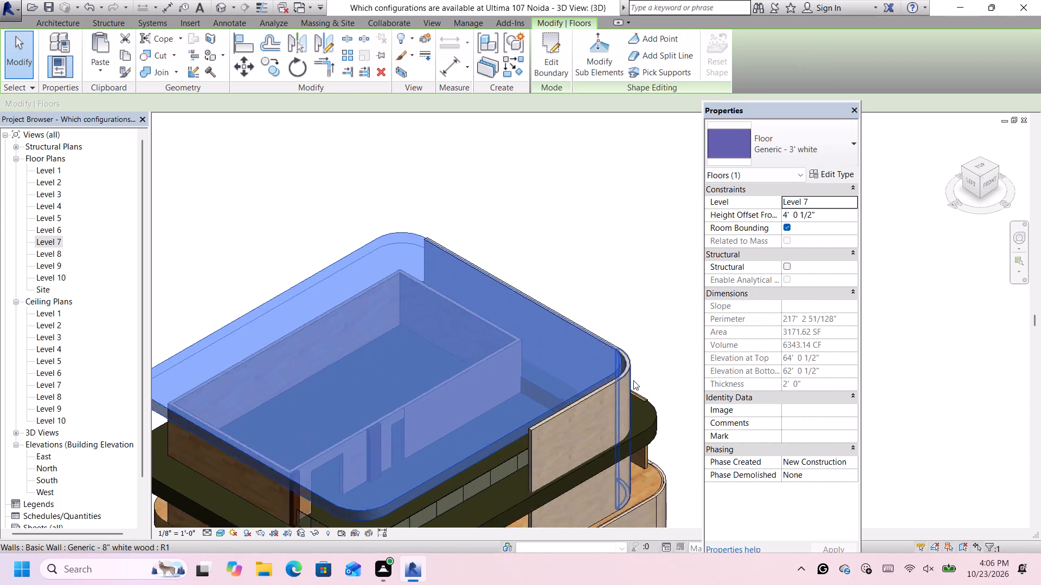
scroll(633, 380, up, 2)
double_click(568, 393)
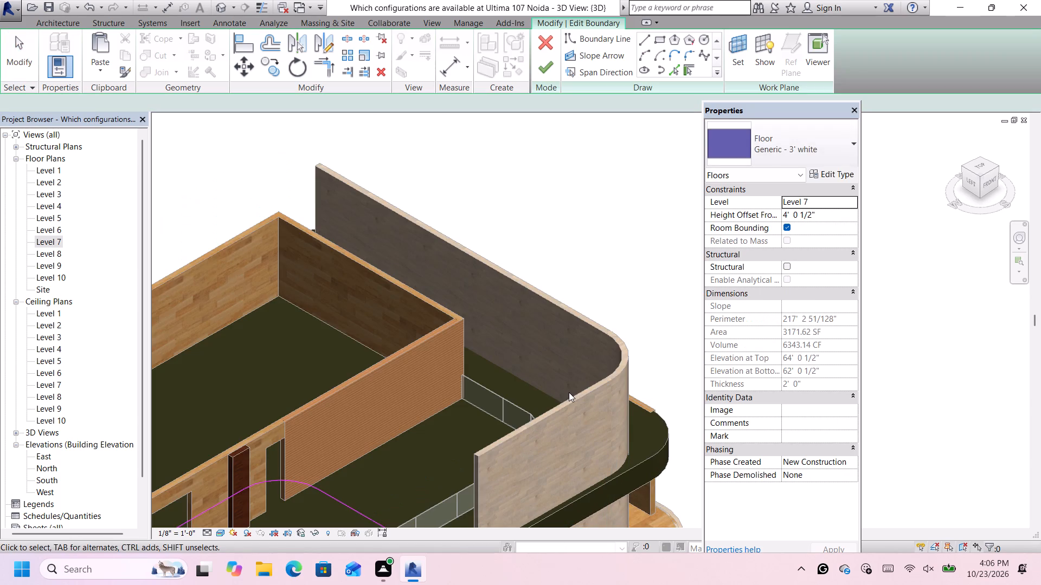
scroll(569, 392, down, 11)
click(556, 463)
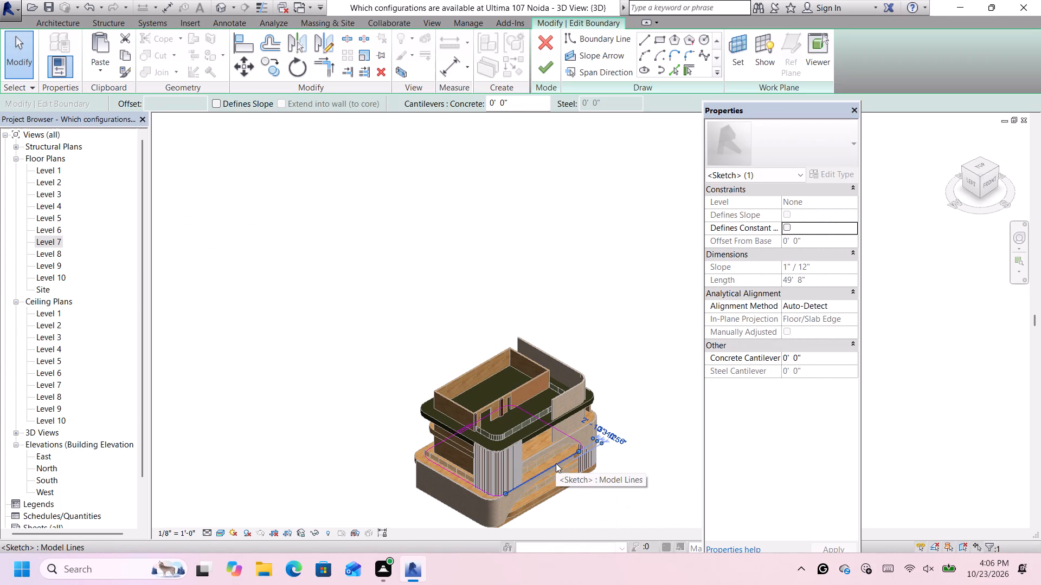
key(Down)
click(544, 73)
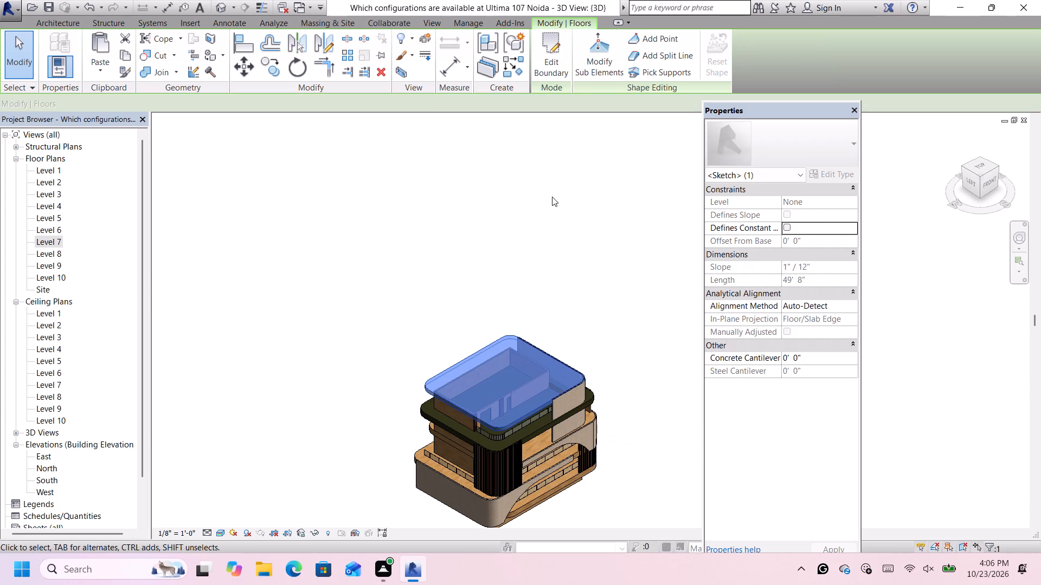
scroll(566, 377, up, 9)
click(627, 309)
scroll(626, 310, down, 4)
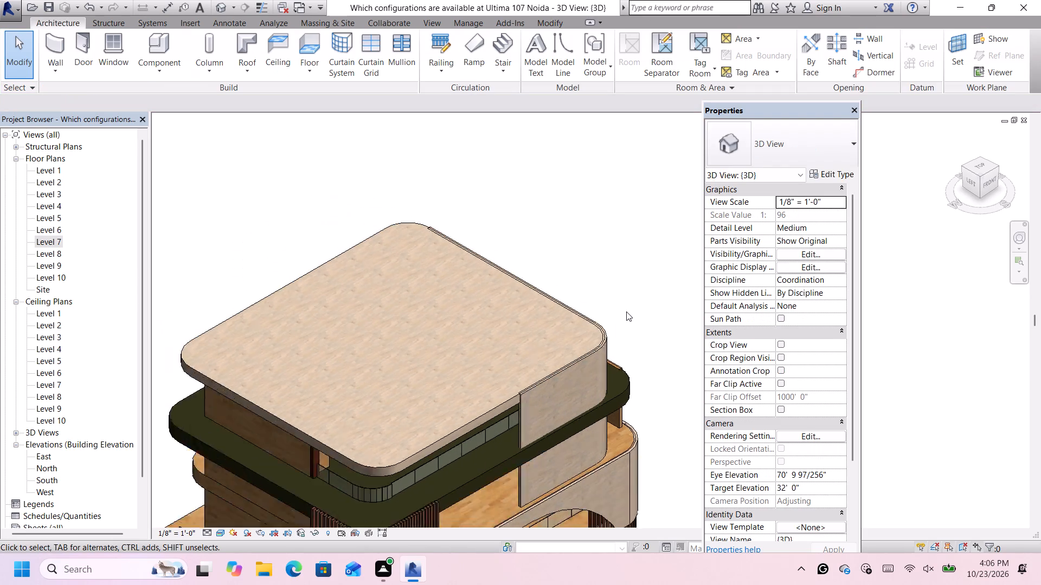
Edit the Level 6 black floor slab's boundary and move its front edge inward behind the front white wood wall.
scroll(626, 311, down, 4)
scroll(634, 327, up, 3)
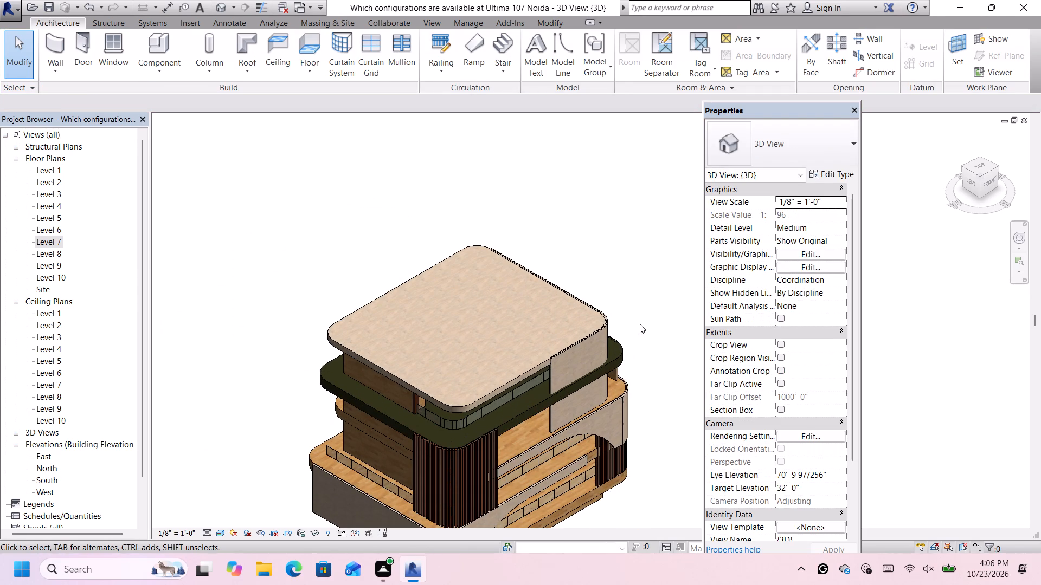
double_click(571, 384)
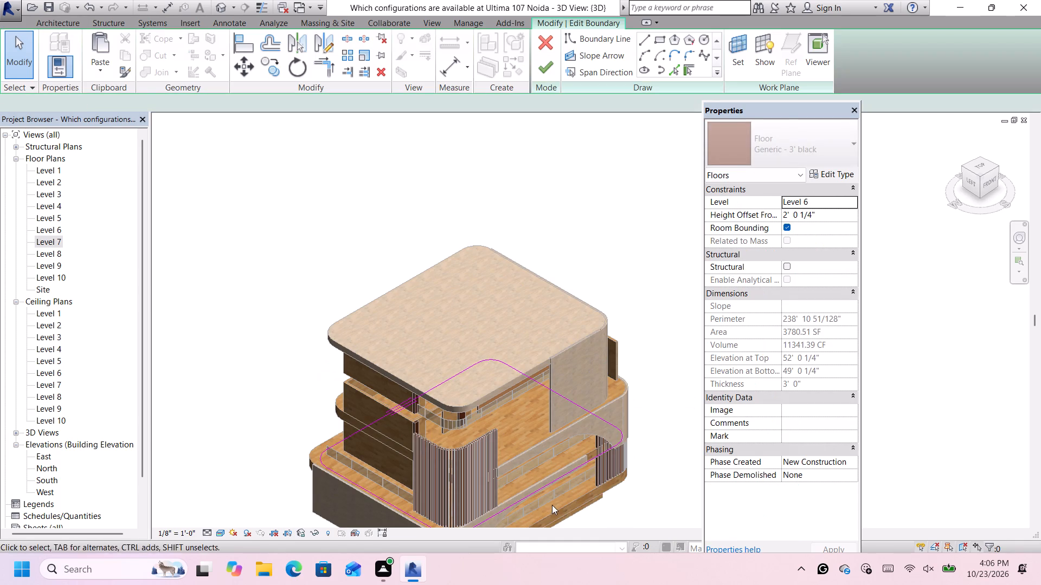
click(549, 486)
key(Up)
key(Up)
key(Up)
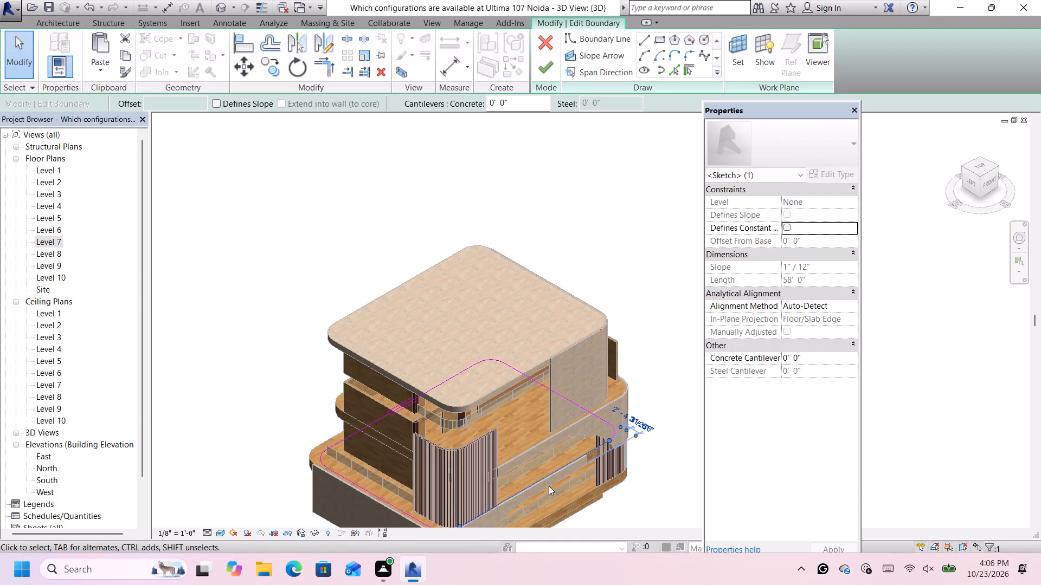
click(542, 65)
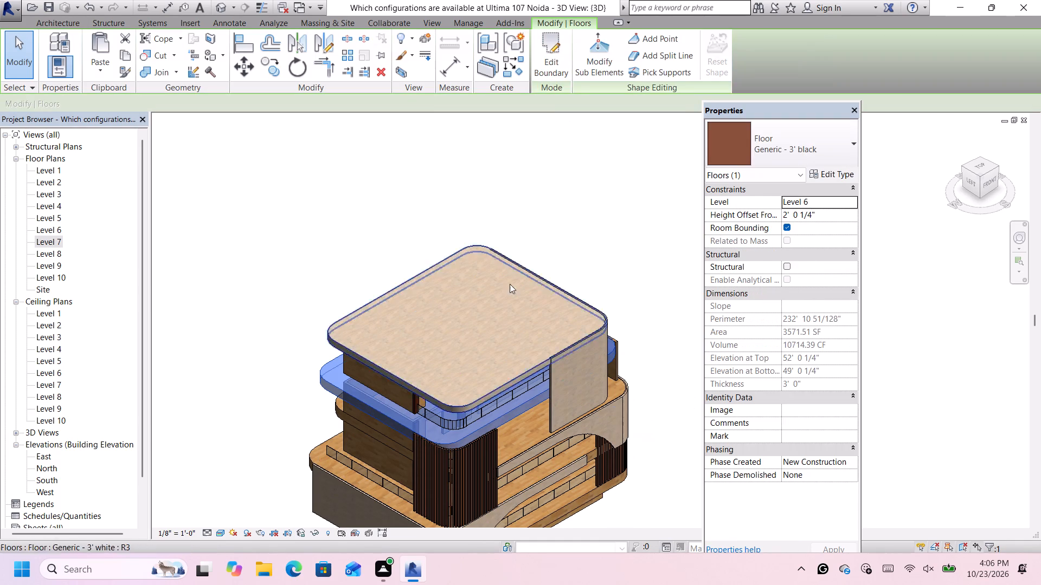
click(648, 322)
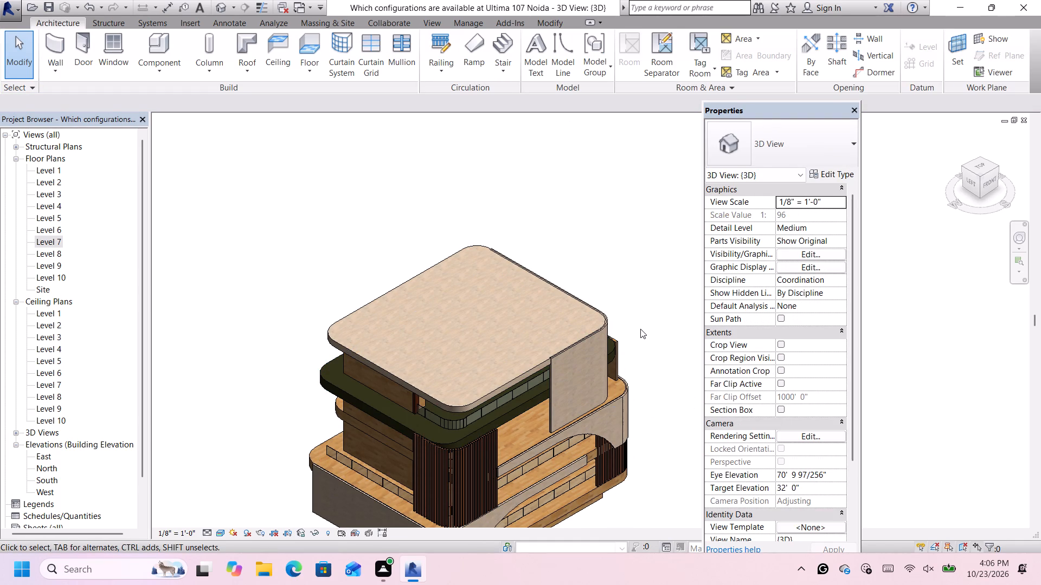
Reopen the Level 6 black floor slab's boundary and move its east edge inward, behind the east white wood wall.
scroll(640, 330, down, 2)
scroll(697, 278, up, 2)
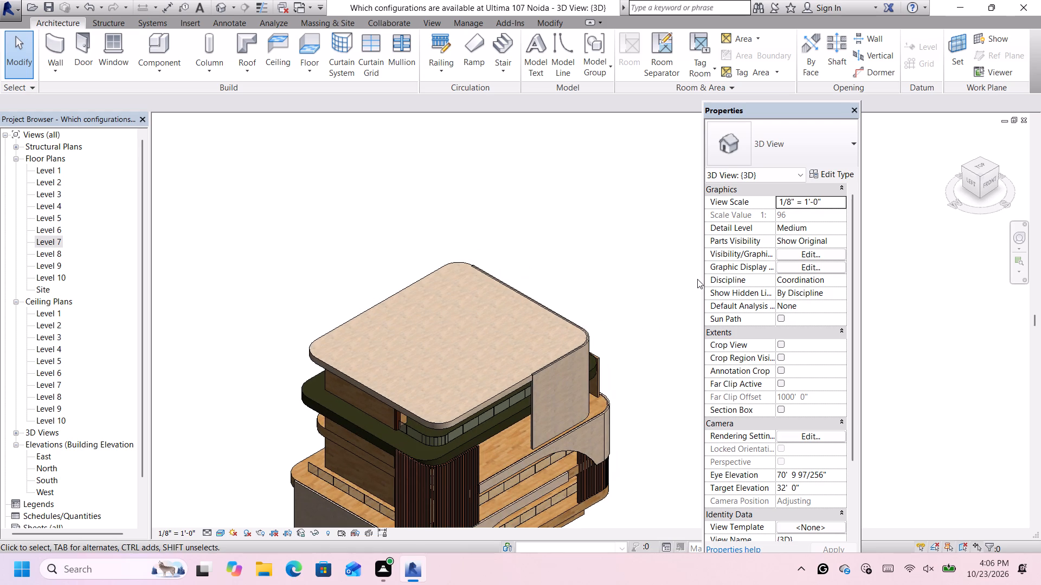
click(992, 182)
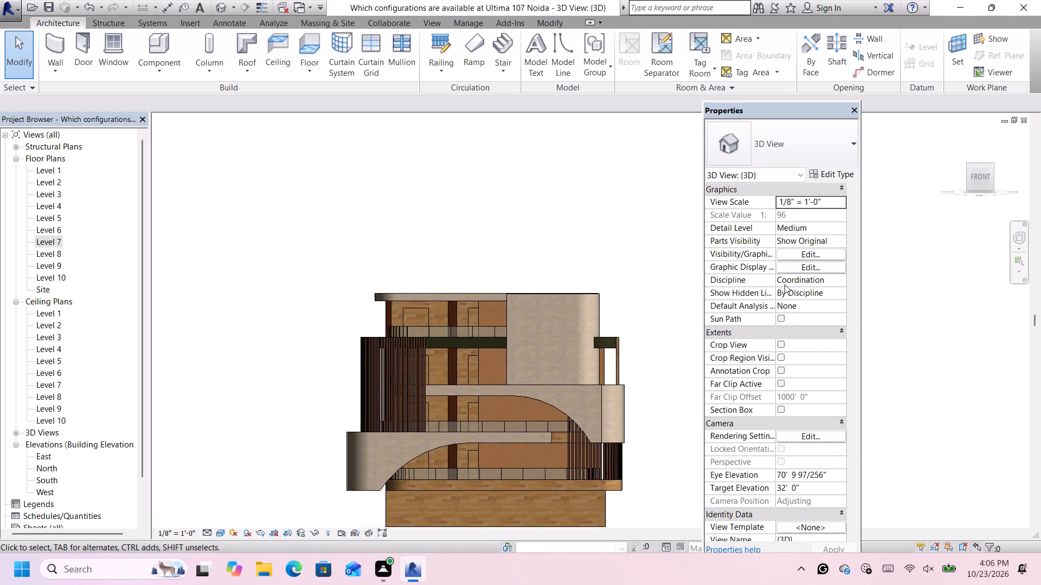
scroll(645, 291, down, 4)
scroll(693, 261, up, 6)
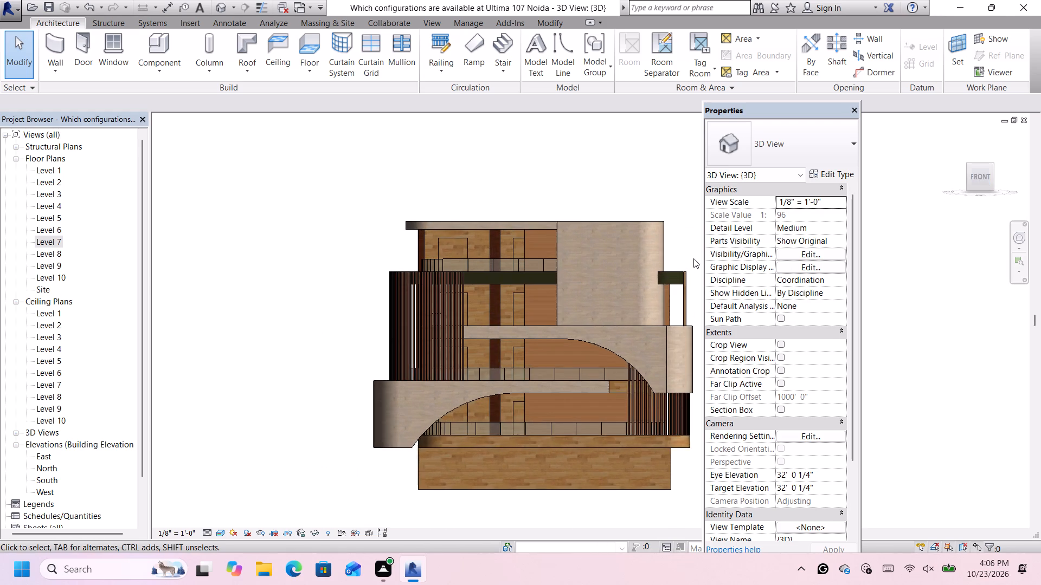
scroll(687, 269, up, 1)
double_click(675, 275)
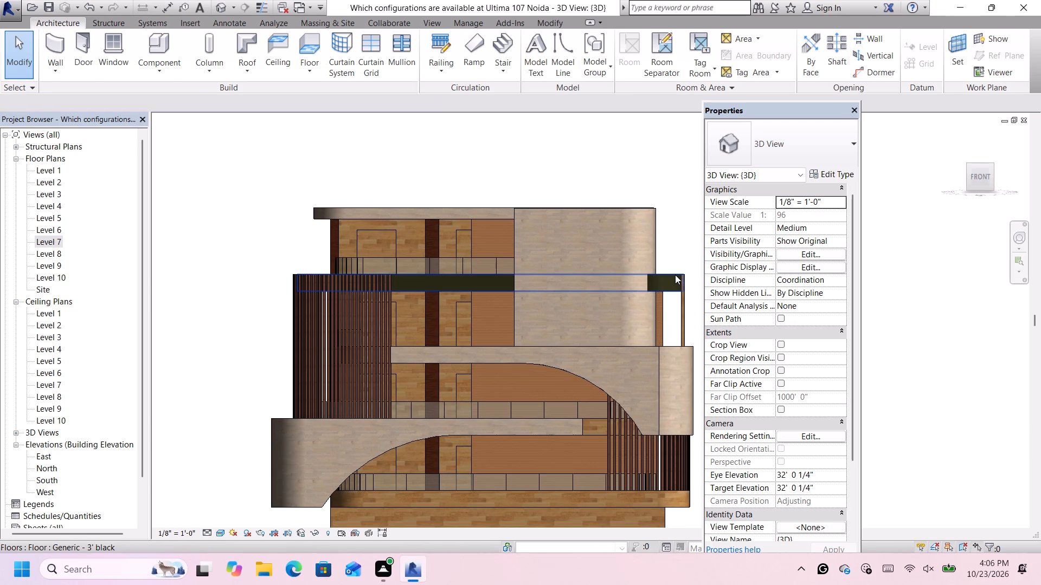
scroll(674, 277, down, 4)
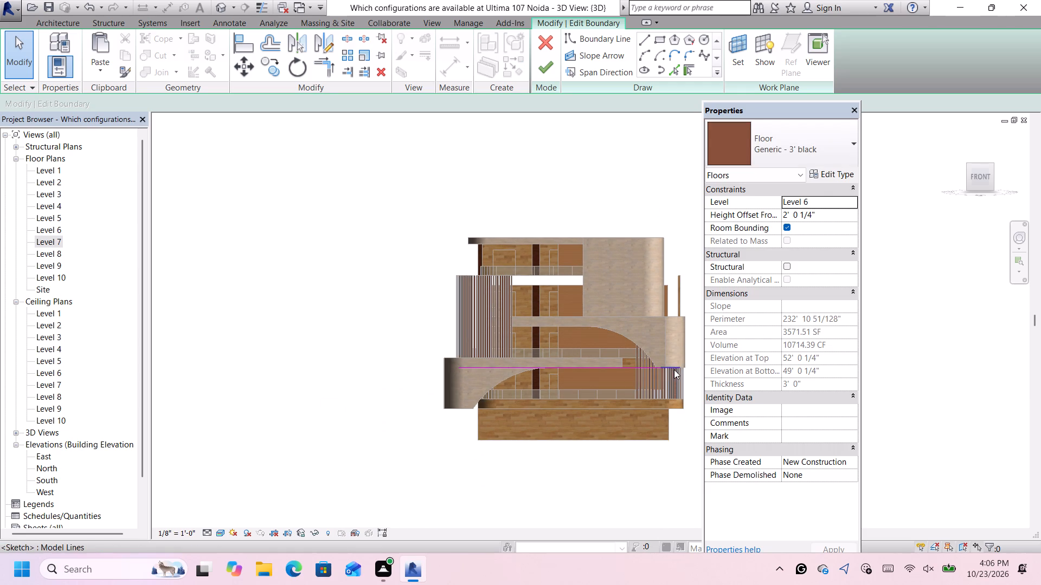
click(969, 164)
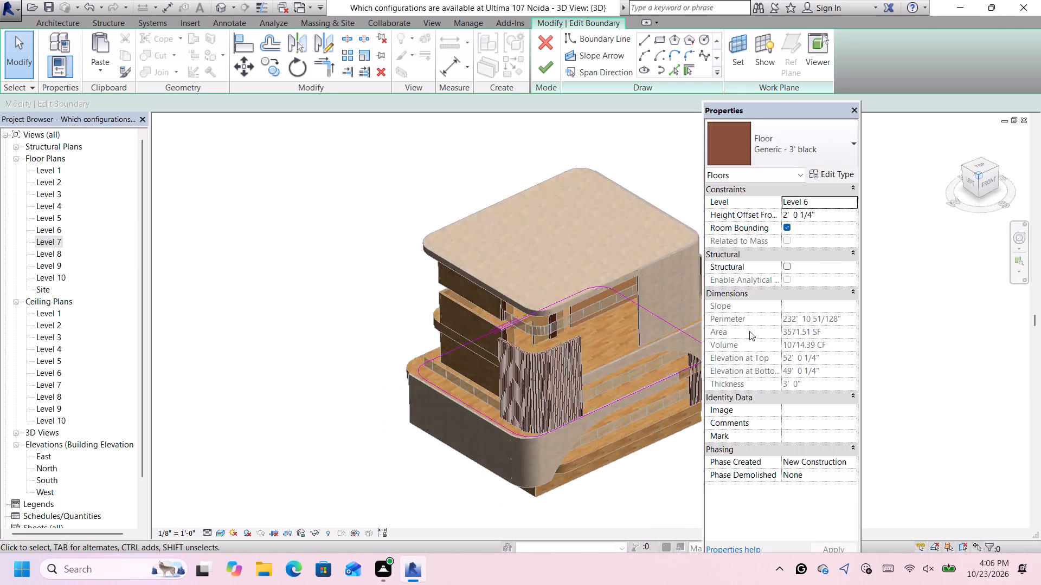
click(673, 285)
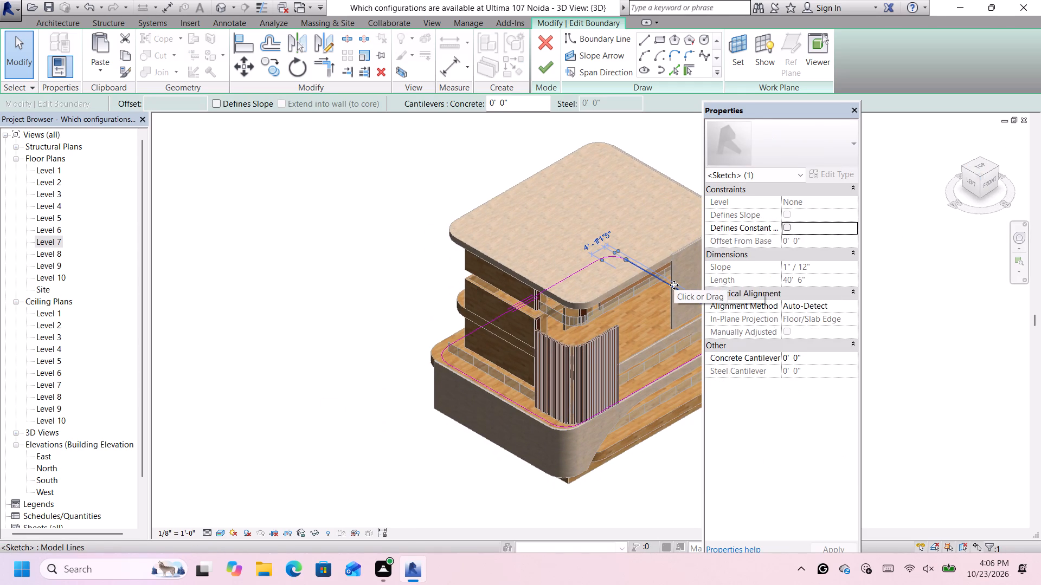
key(Left)
key(Left)
key(Left)
key(Left)
key(Left)
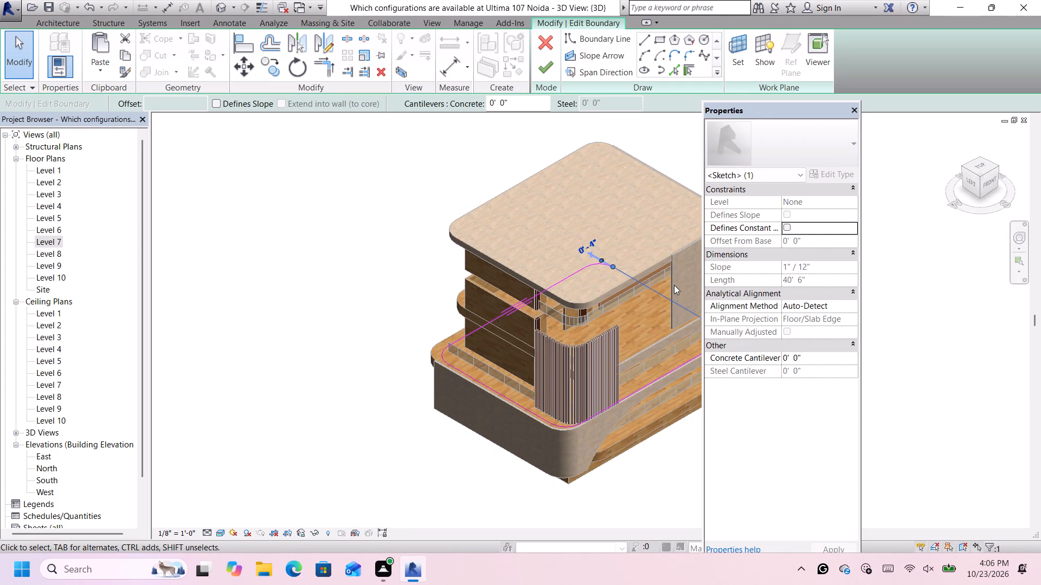
scroll(672, 287, down, 5)
scroll(689, 234, up, 4)
key(Left)
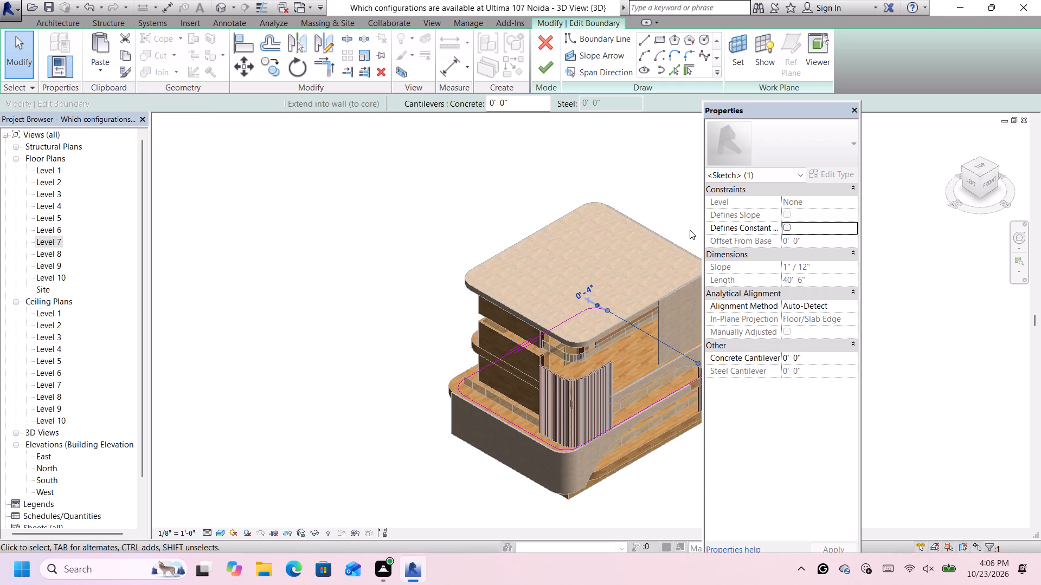
click(537, 68)
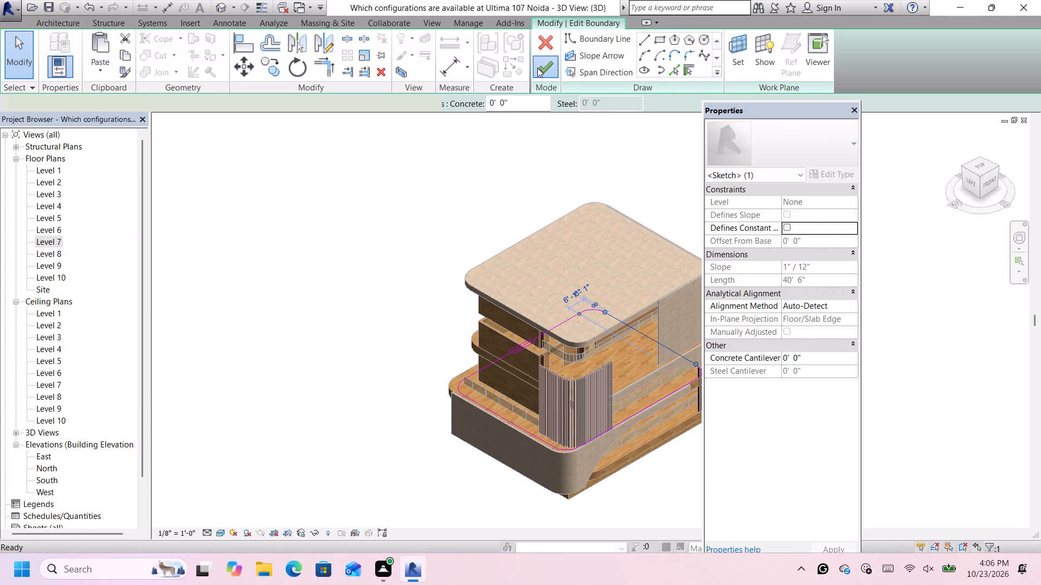
scroll(554, 207, down, 5)
scroll(633, 188, up, 2)
click(638, 244)
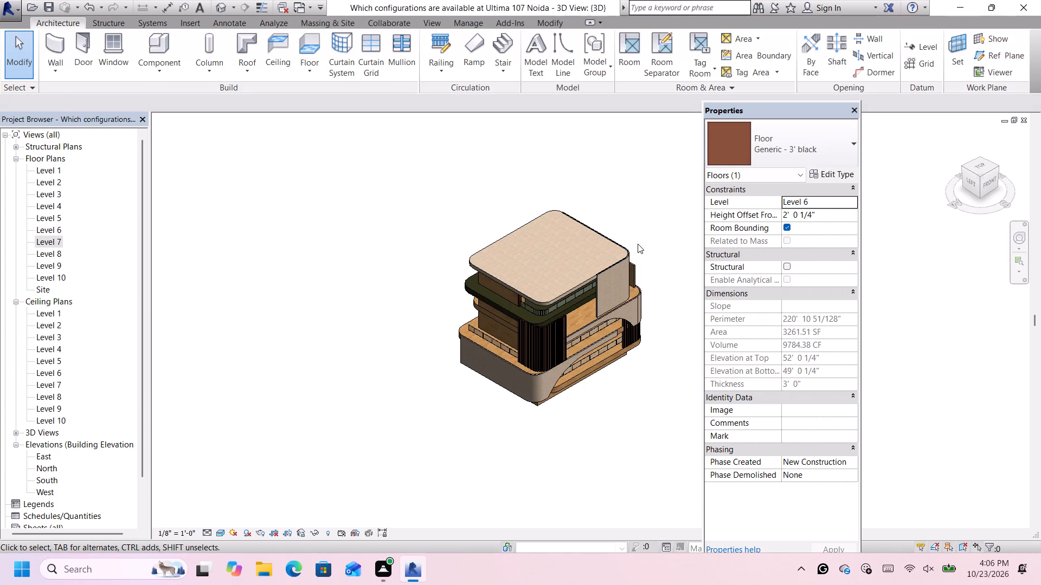
Move the Generic - 8" wood wall beside the roof's east edge westward so it sits beneath the white roof slab.
scroll(642, 245, up, 5)
click(982, 165)
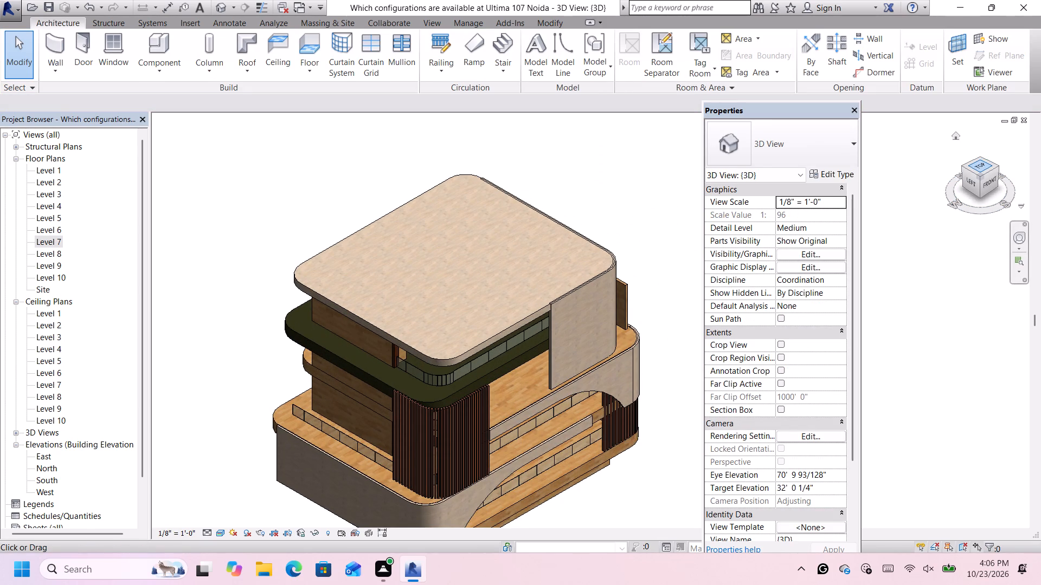
scroll(675, 227, down, 2)
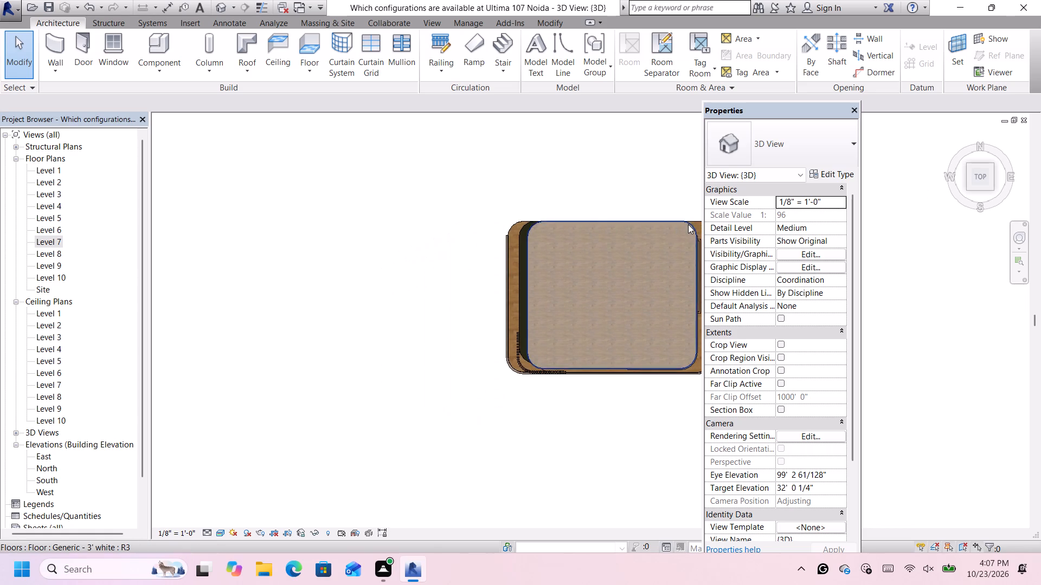
scroll(688, 224, down, 3)
scroll(704, 236, up, 6)
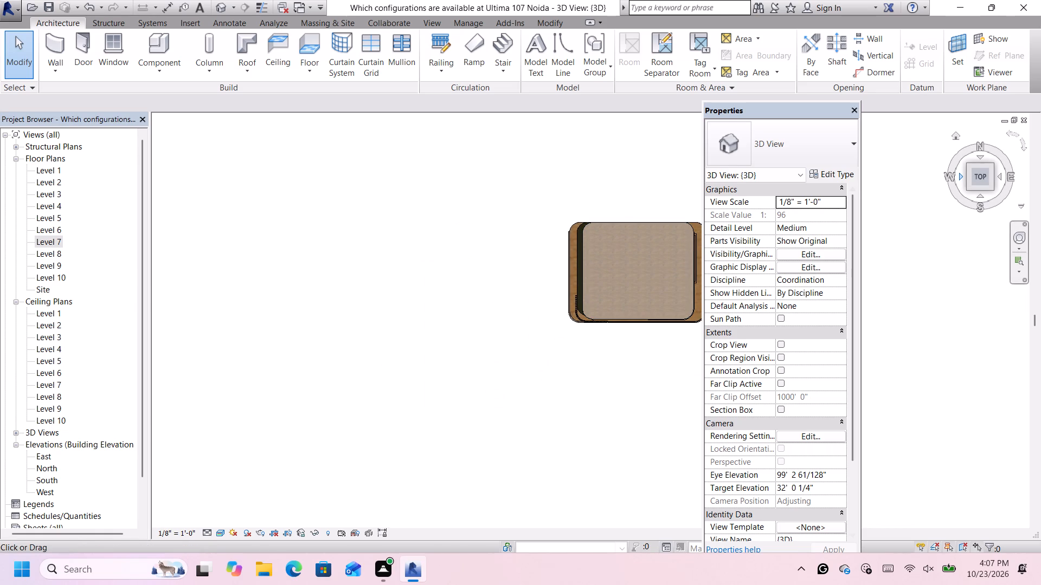
scroll(750, 270, up, 5)
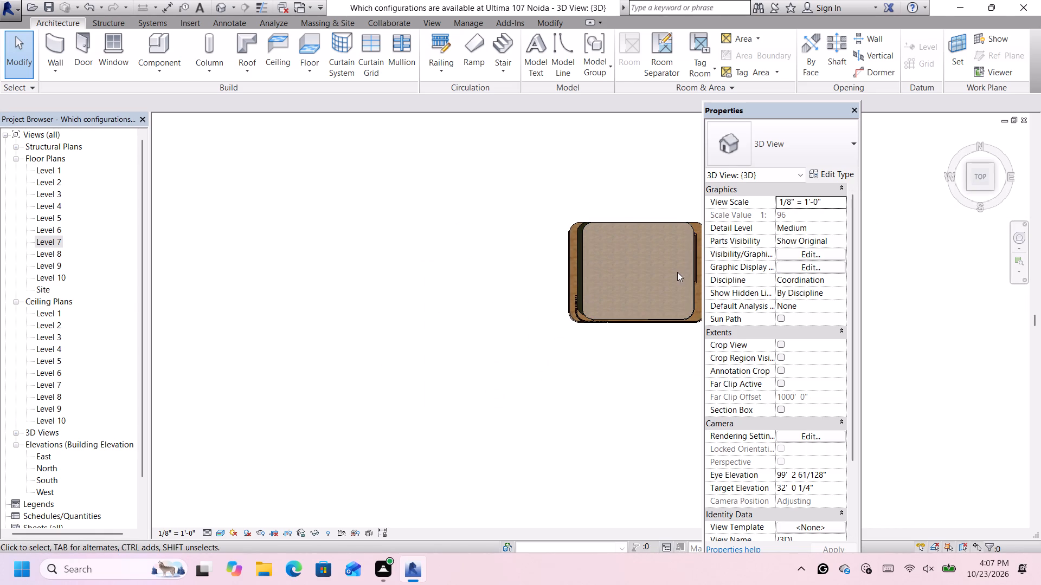
scroll(673, 272, up, 4)
scroll(689, 255, down, 8)
scroll(719, 255, up, 5)
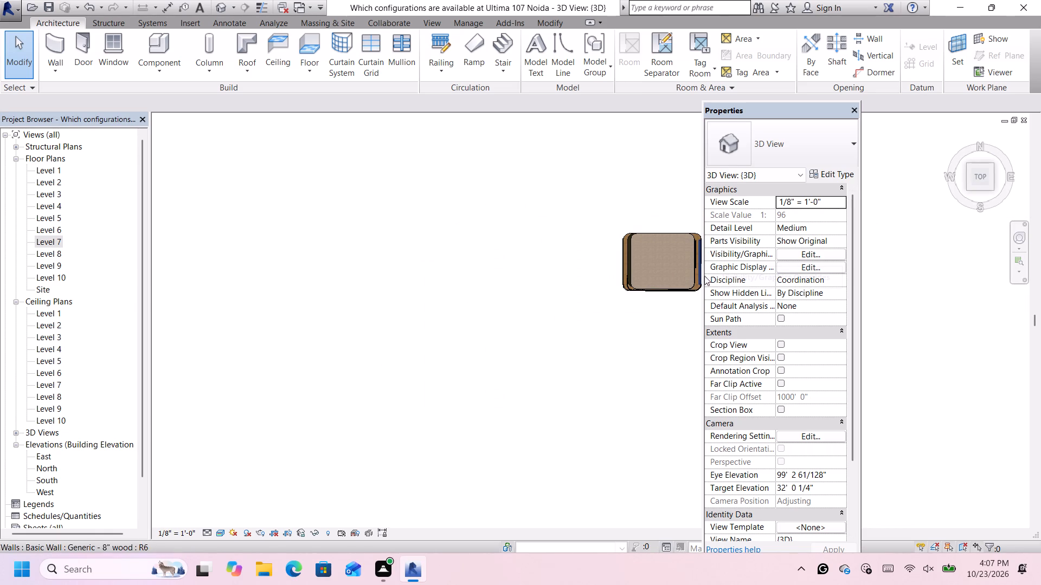
scroll(699, 346, up, 6)
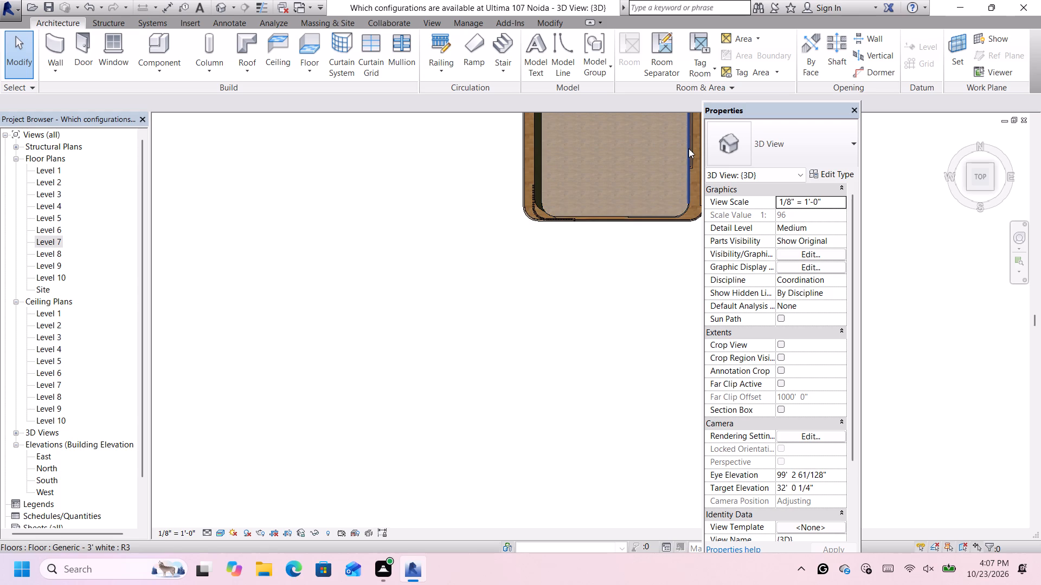
scroll(697, 152, up, 3)
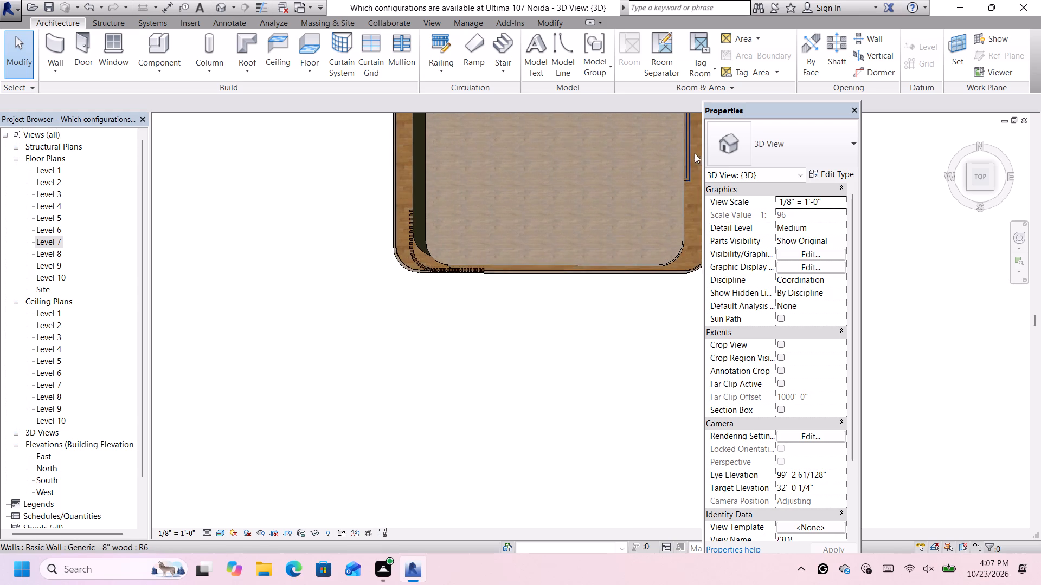
scroll(695, 153, up, 4)
click(690, 156)
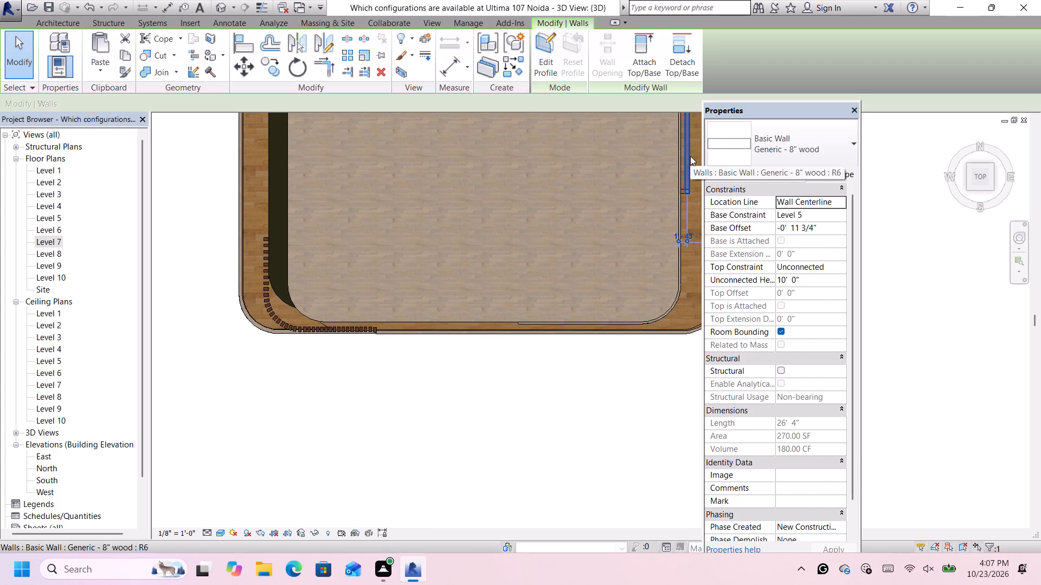
key(Left)
key(Left)
key(Left)
key(Left)
key(Left)
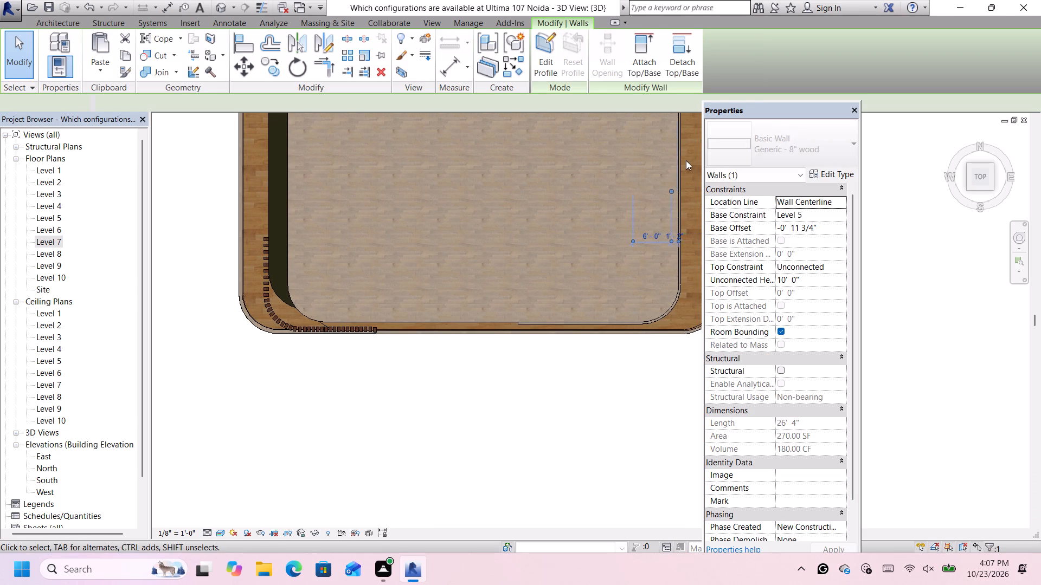
click(644, 390)
scroll(645, 375, down, 8)
scroll(696, 240, up, 3)
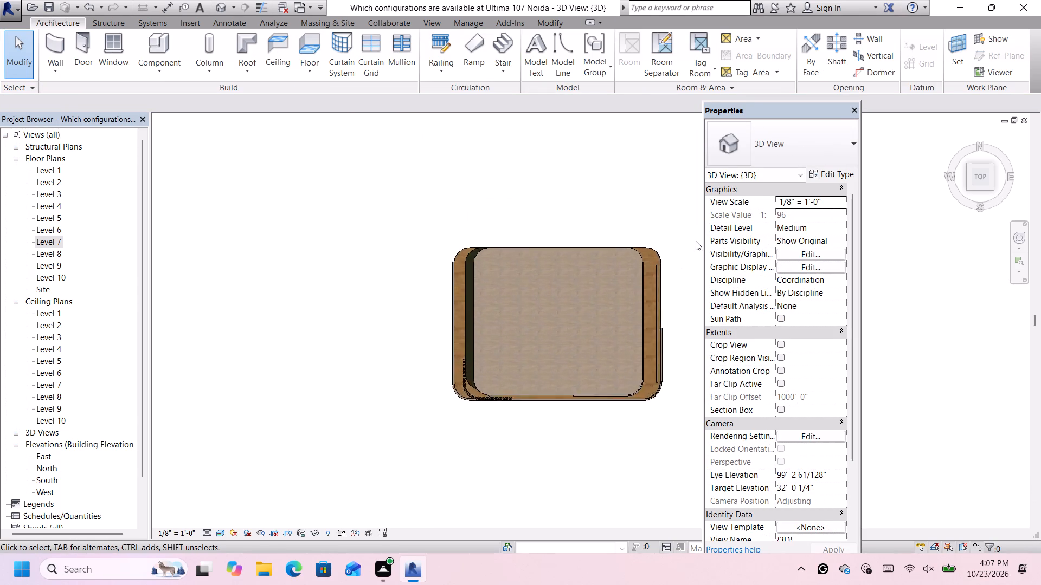
Start a new floor using the Generic - 3' black type with a rectangular boundary.
scroll(696, 241, up, 2)
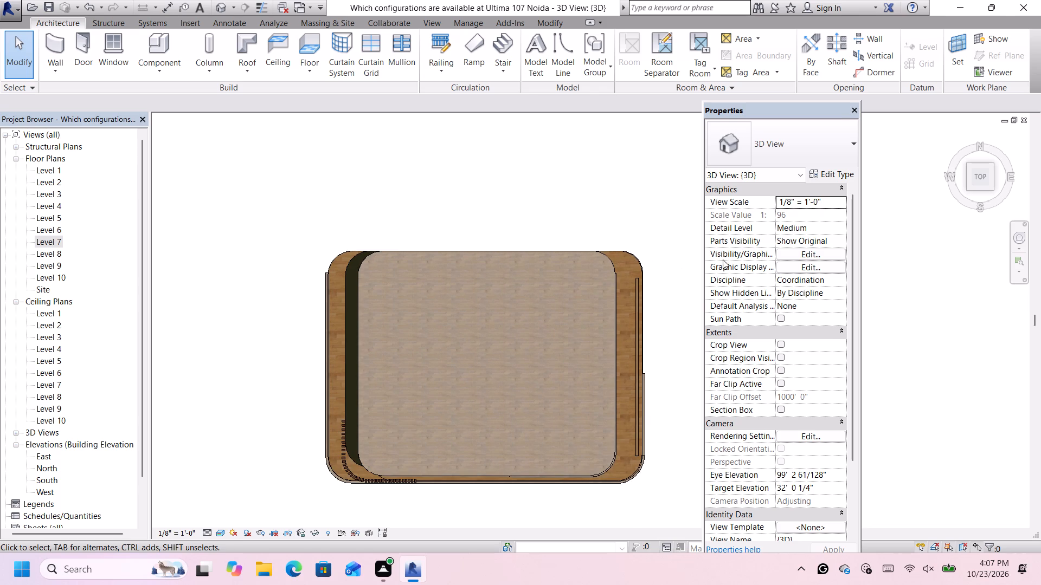
scroll(638, 329, up, 1)
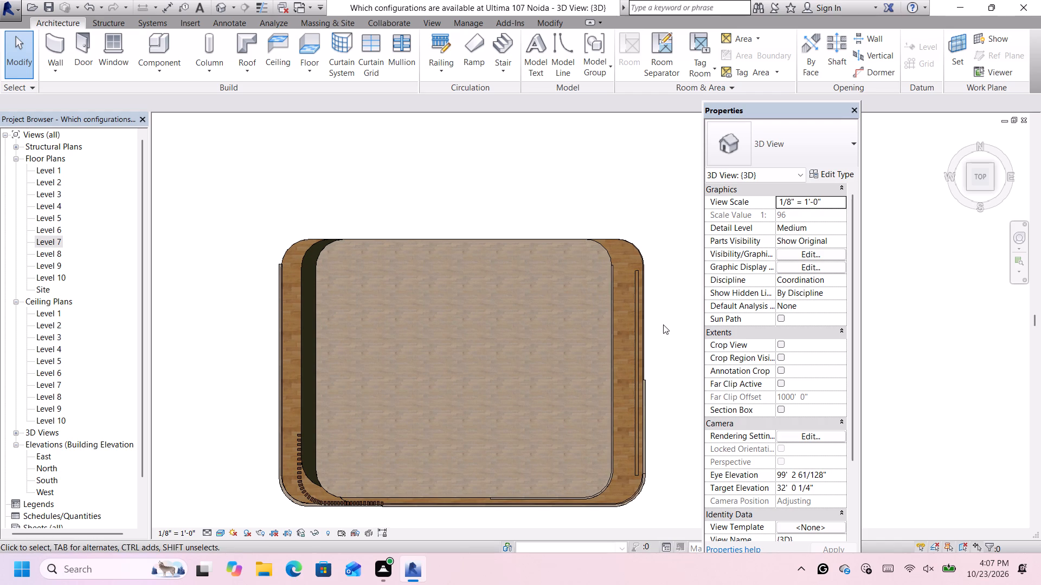
scroll(658, 292, up, 1)
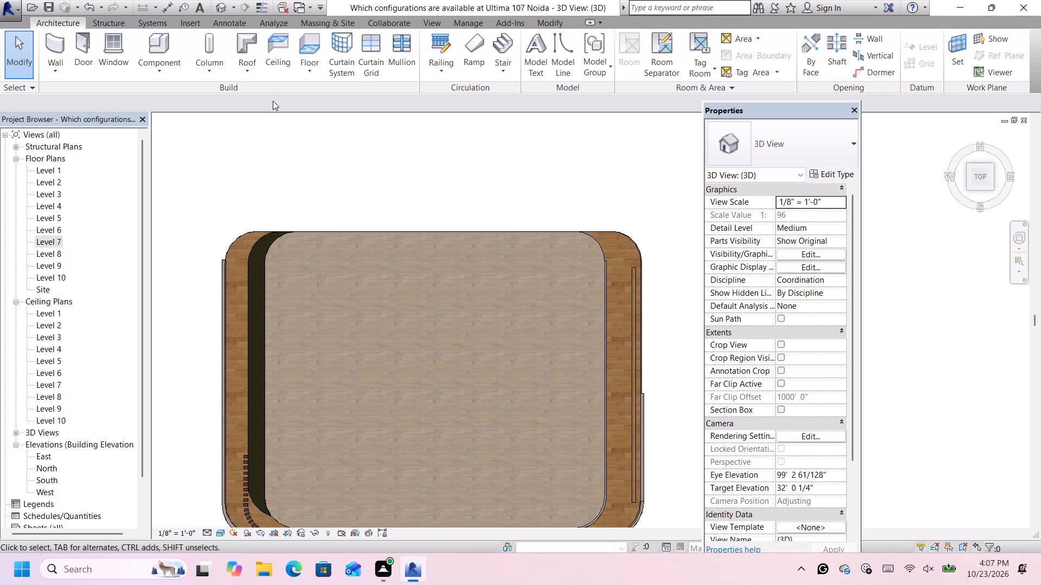
click(324, 36)
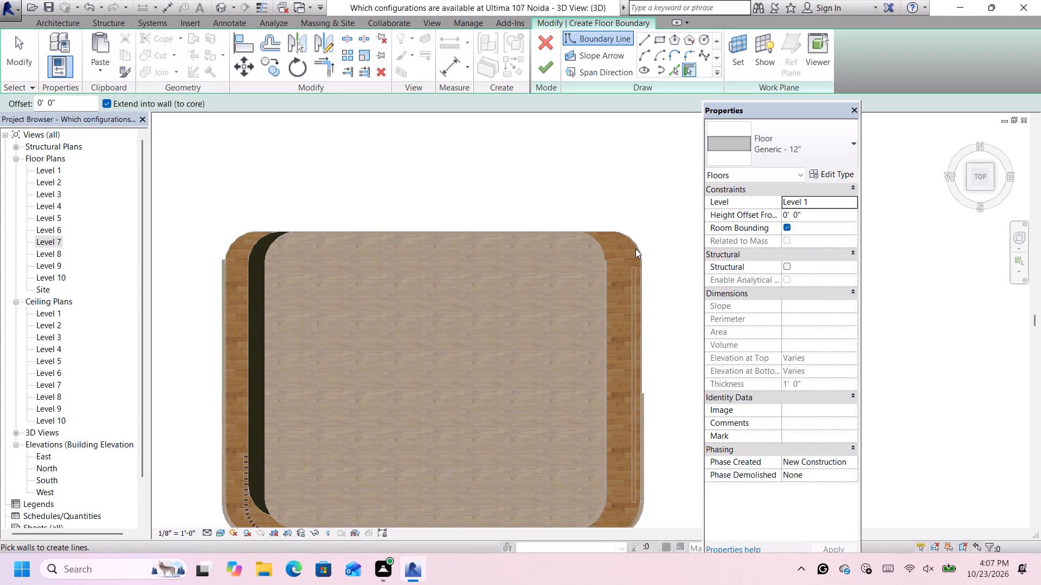
scroll(635, 250, down, 3)
scroll(644, 291, up, 6)
scroll(645, 317, down, 5)
scroll(651, 426, up, 2)
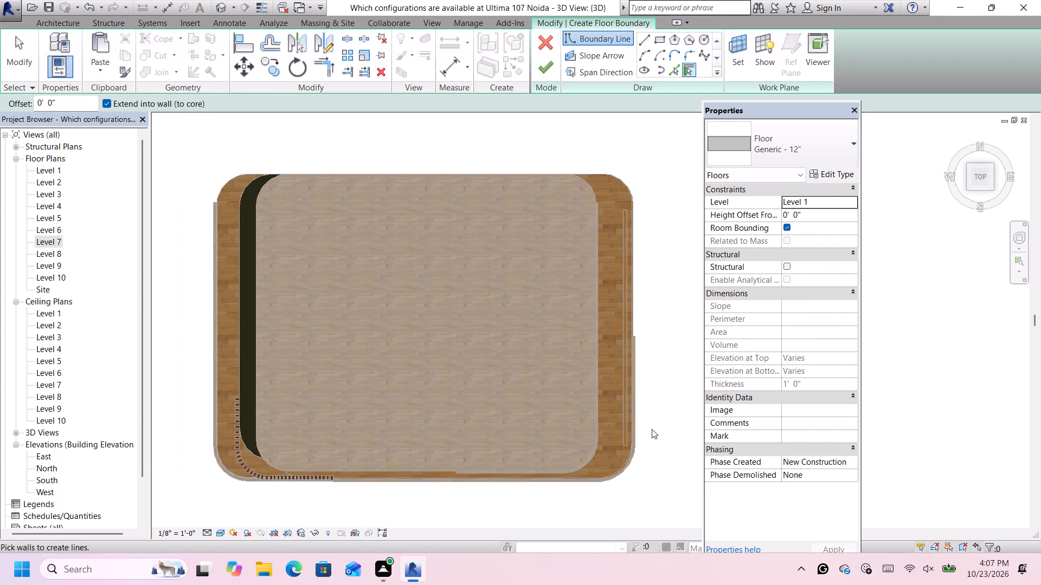
scroll(652, 429, up, 1)
click(791, 152)
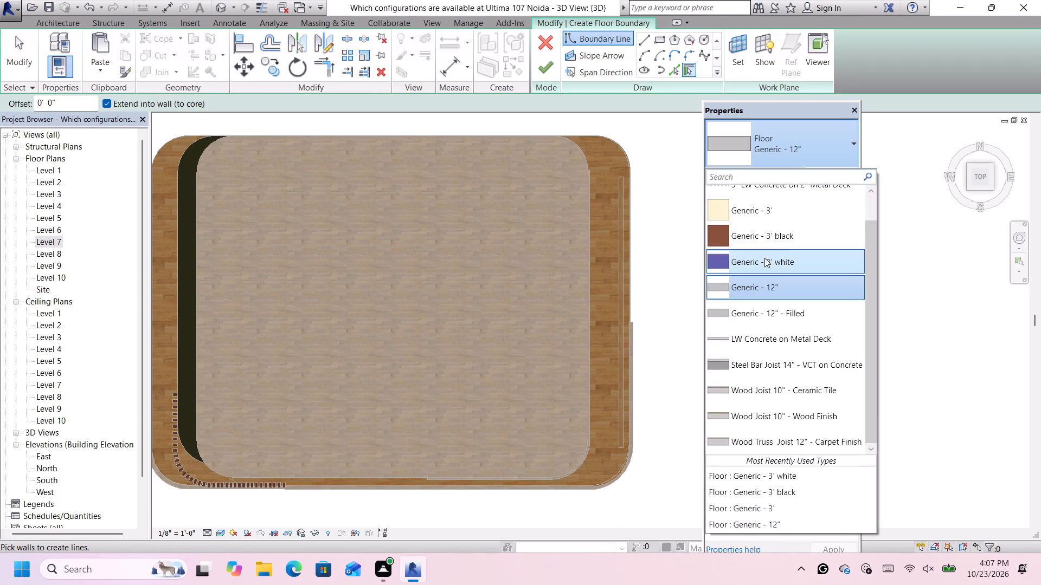
click(768, 242)
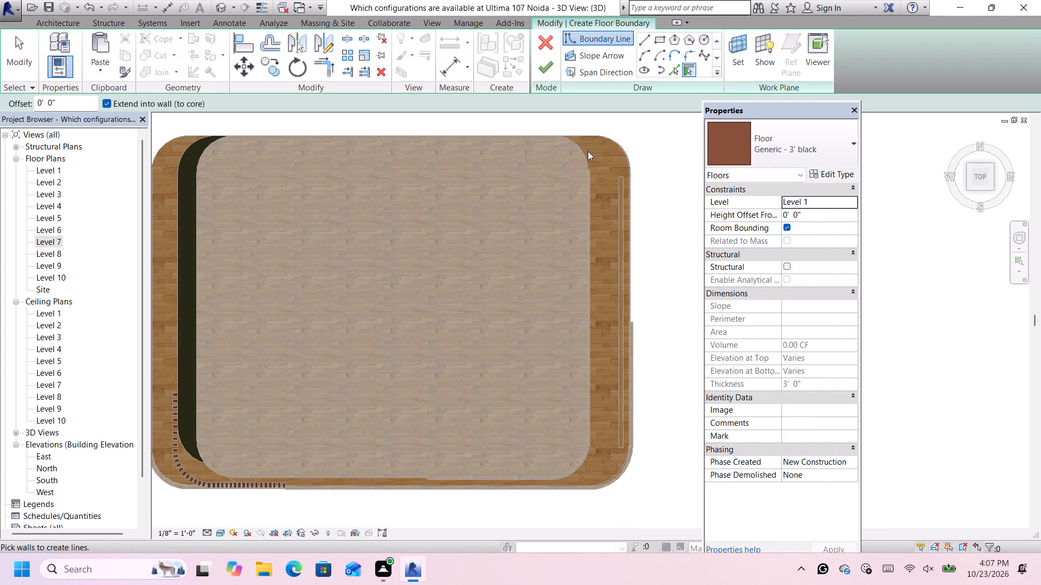
scroll(589, 152, up, 1)
click(660, 37)
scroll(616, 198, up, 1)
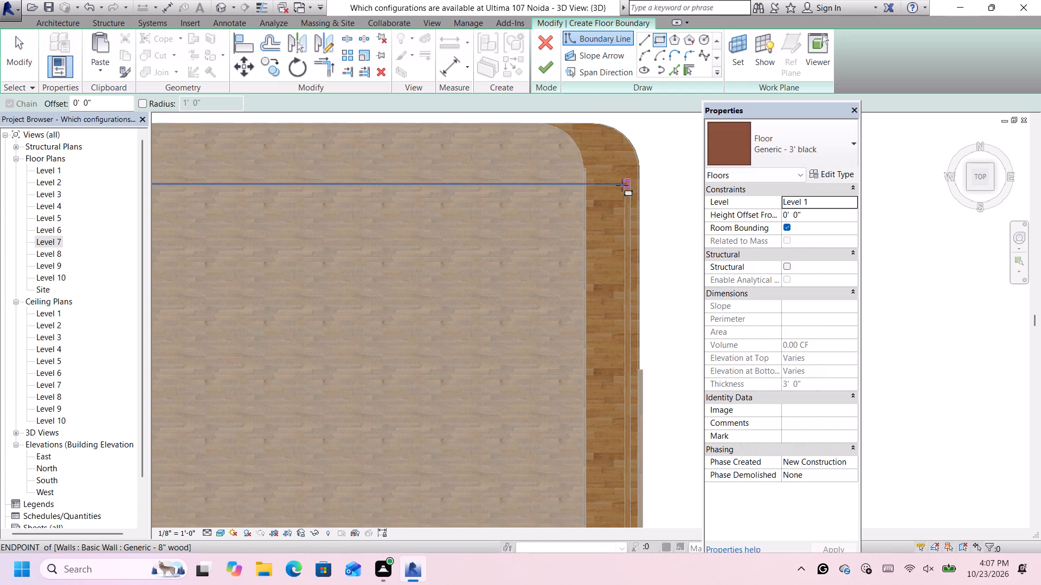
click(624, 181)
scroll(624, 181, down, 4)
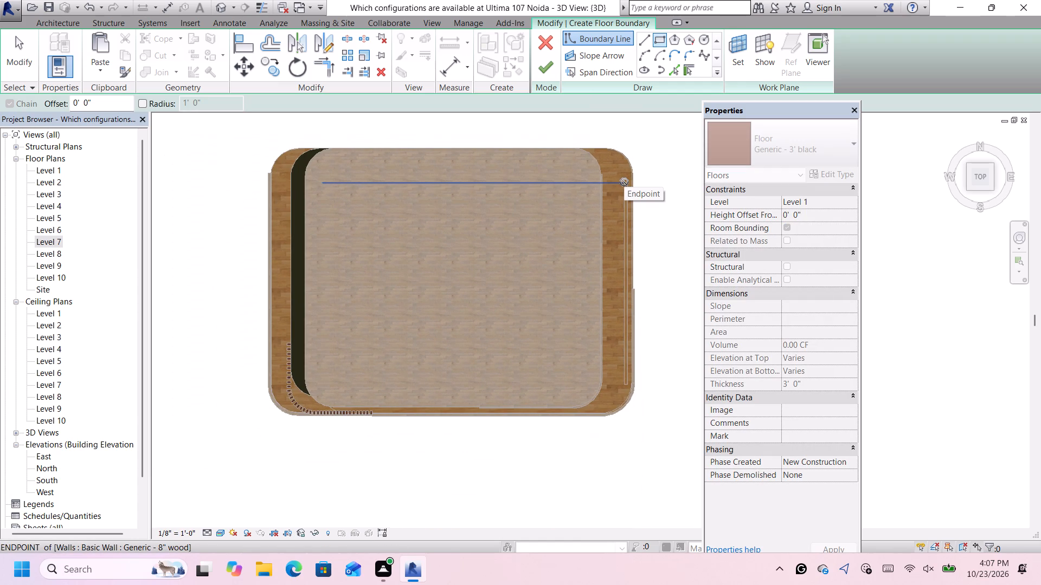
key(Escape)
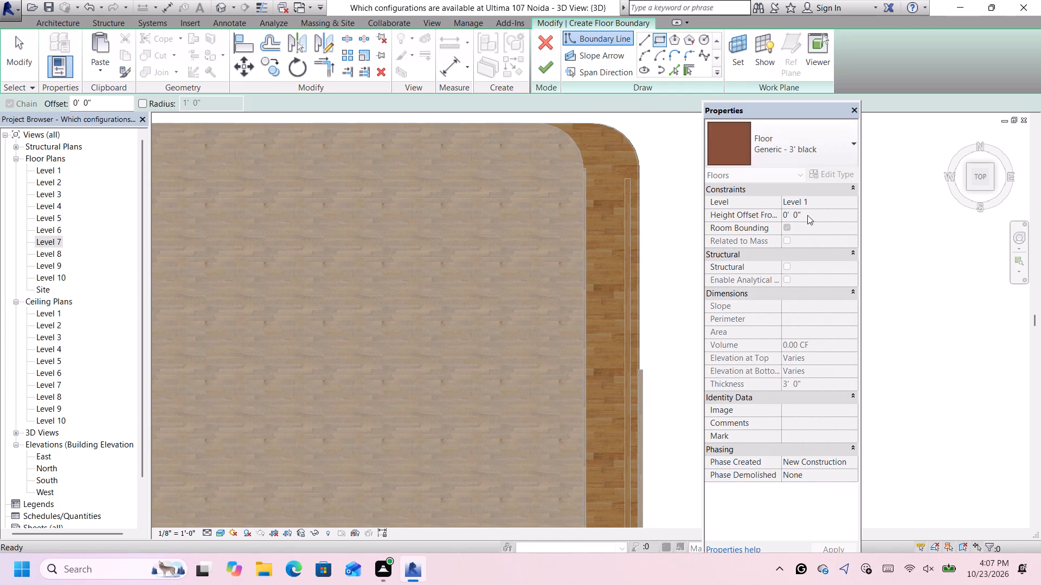
Set the floor to Level 7 and complete its rectangular boundary, about 4' 7" by 41' 4", between the east wood wall and white wood wall.
click(824, 204)
click(854, 203)
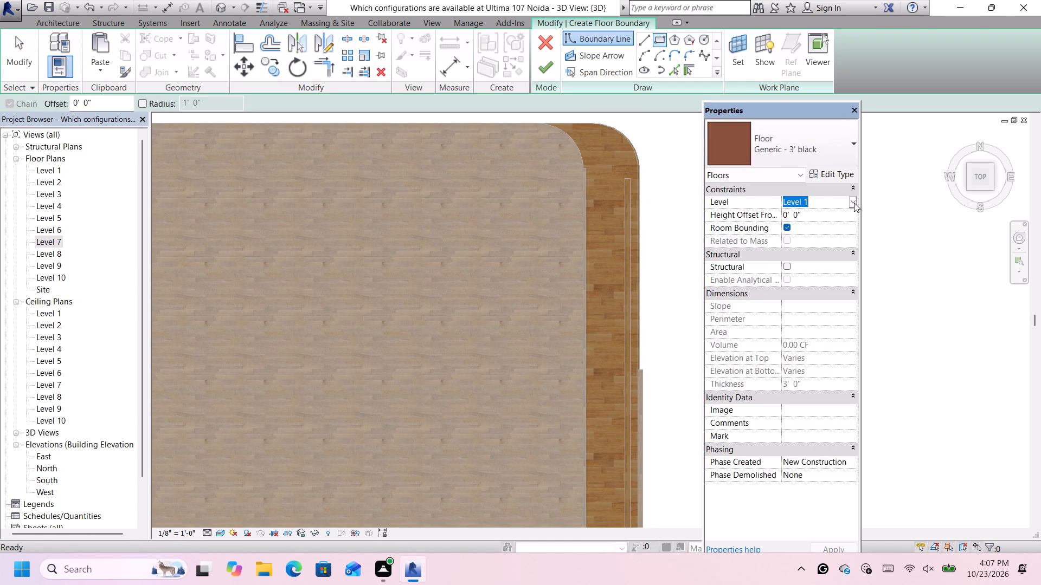
scroll(806, 258, down, 2)
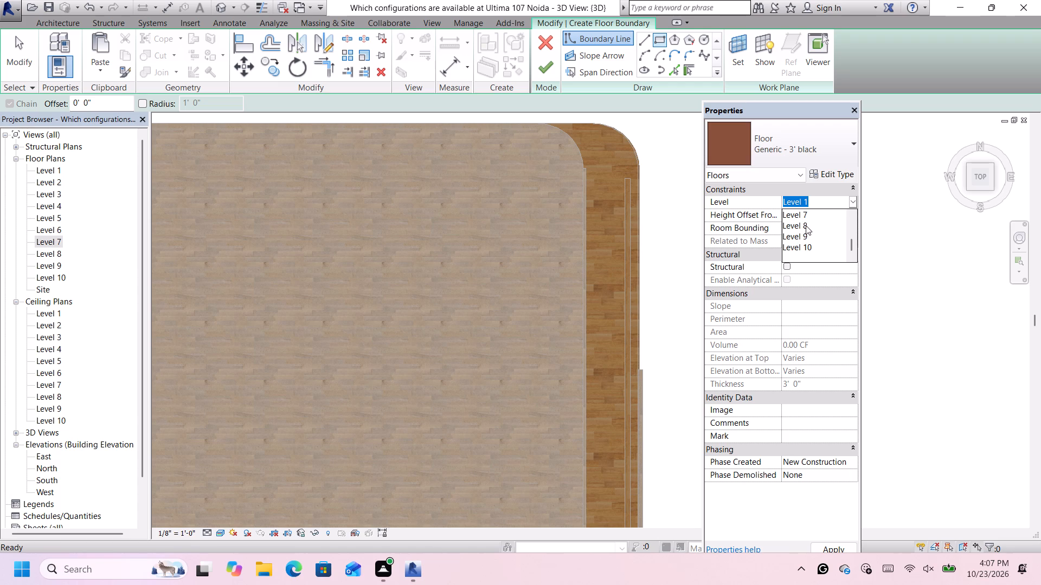
click(805, 216)
scroll(646, 254, down, 3)
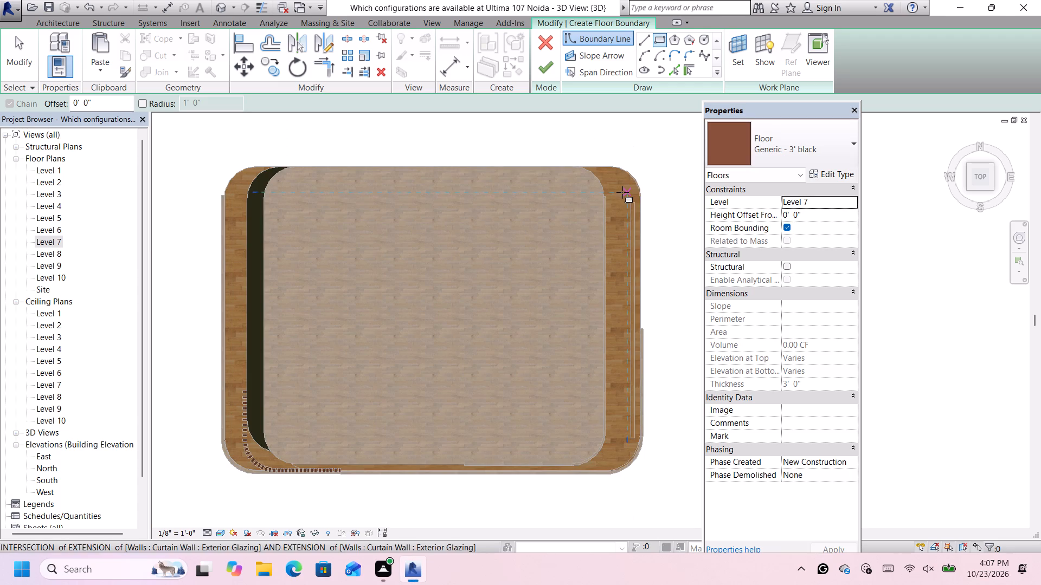
scroll(622, 192, up, 2)
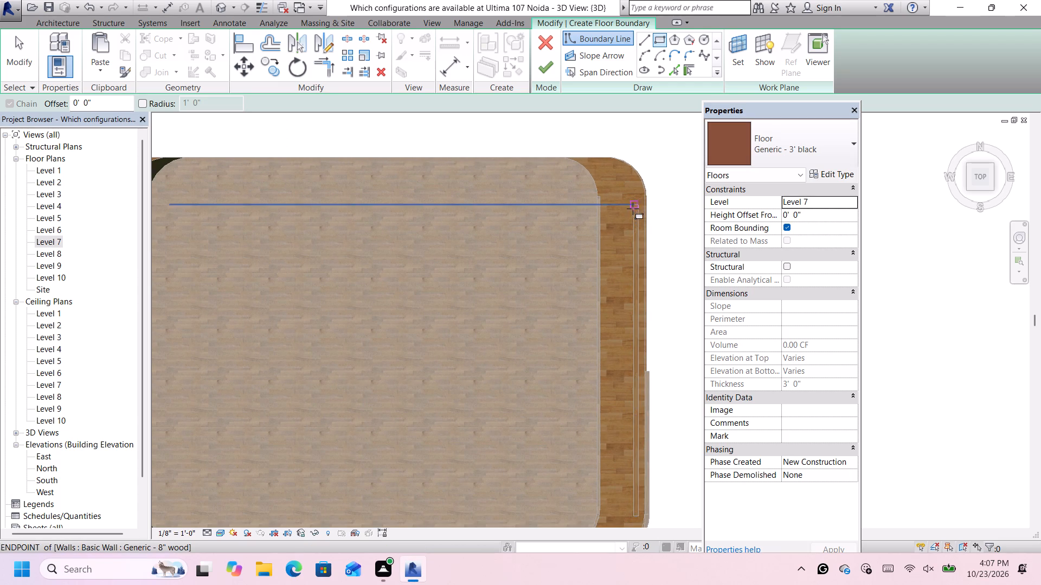
scroll(629, 211, up, 1)
click(634, 204)
scroll(634, 206, down, 2)
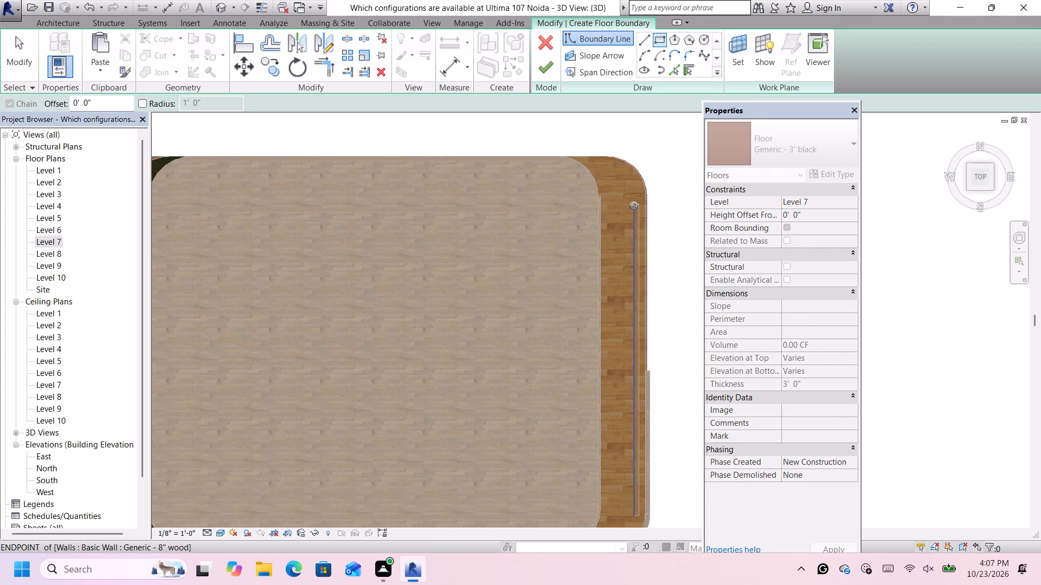
scroll(634, 206, down, 4)
scroll(624, 256, up, 3)
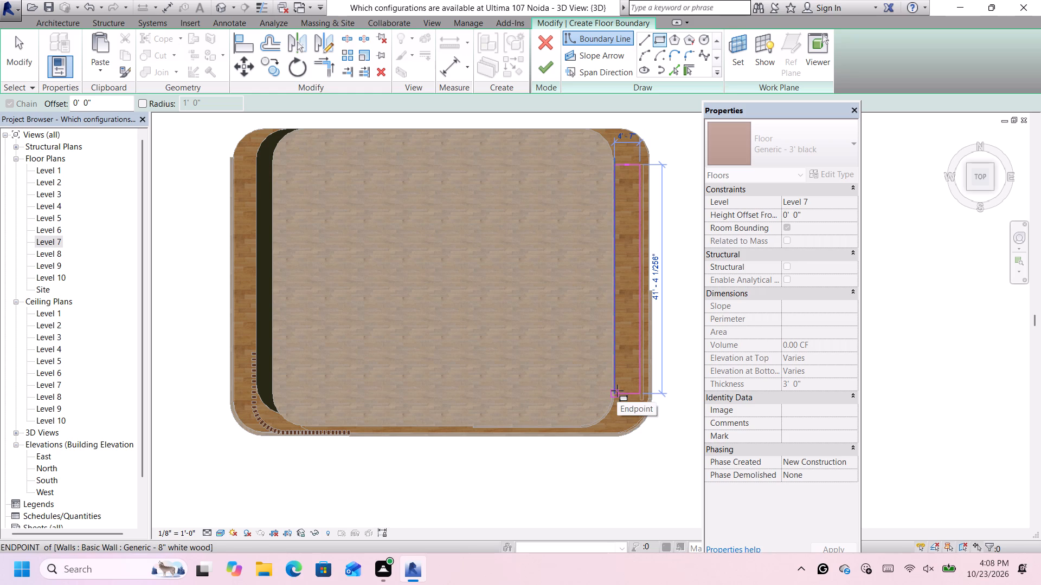
scroll(617, 391, up, 1)
scroll(617, 391, down, 1)
click(617, 391)
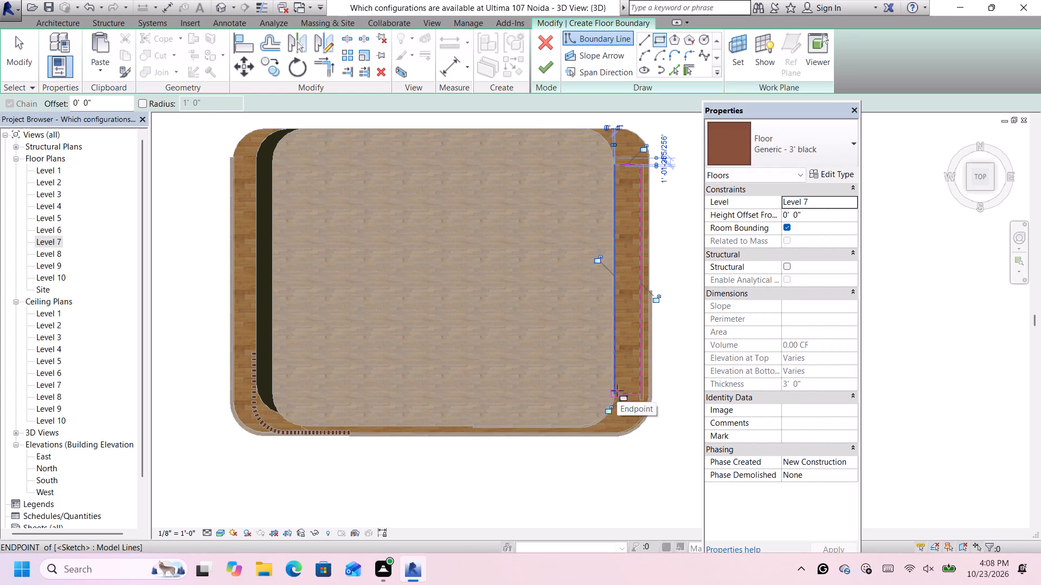
key(Escape)
click(547, 58)
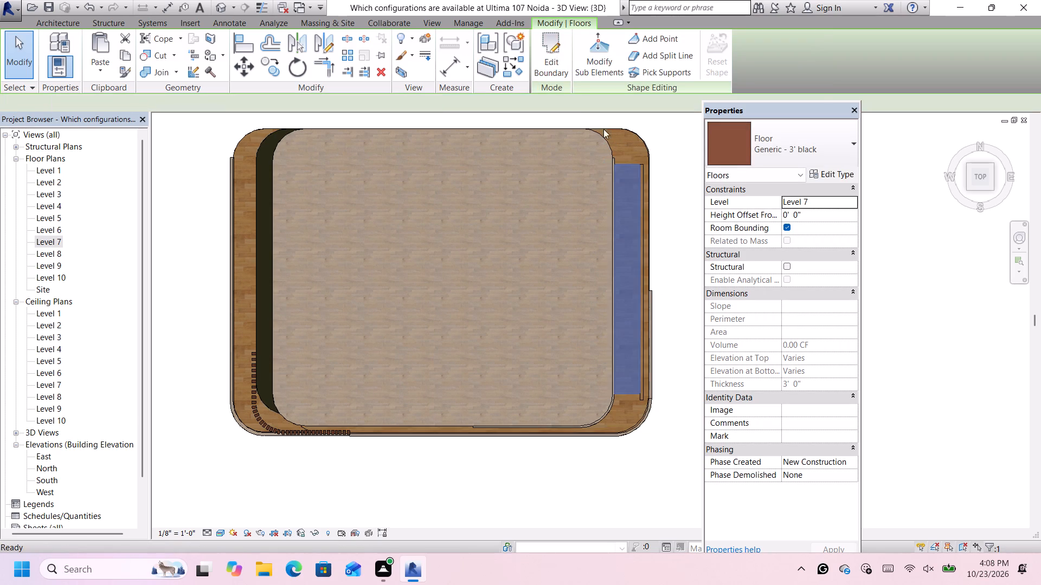
Change the new east-side black slab's level to Level 6.
click(976, 188)
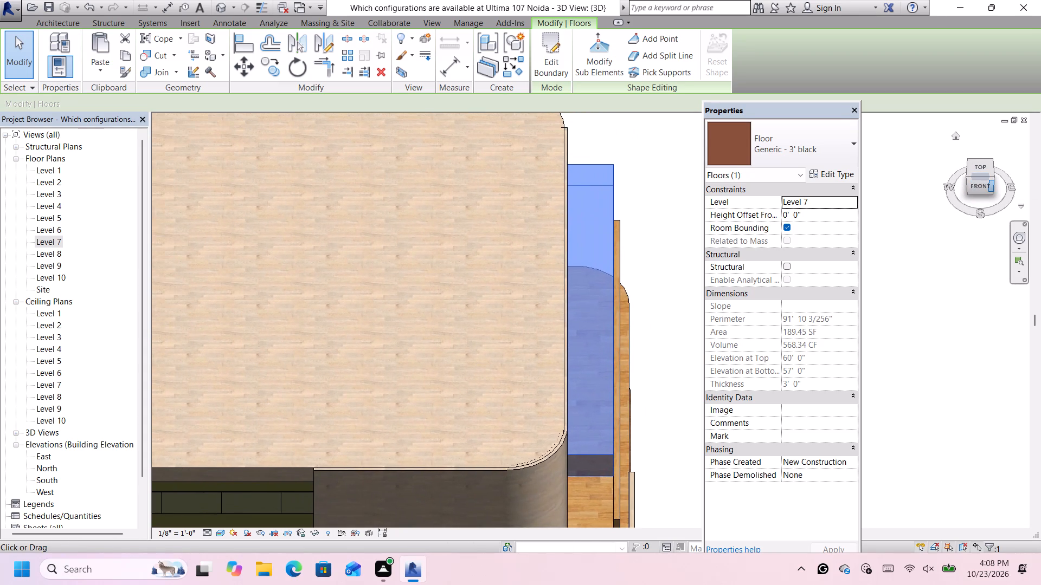
click(991, 185)
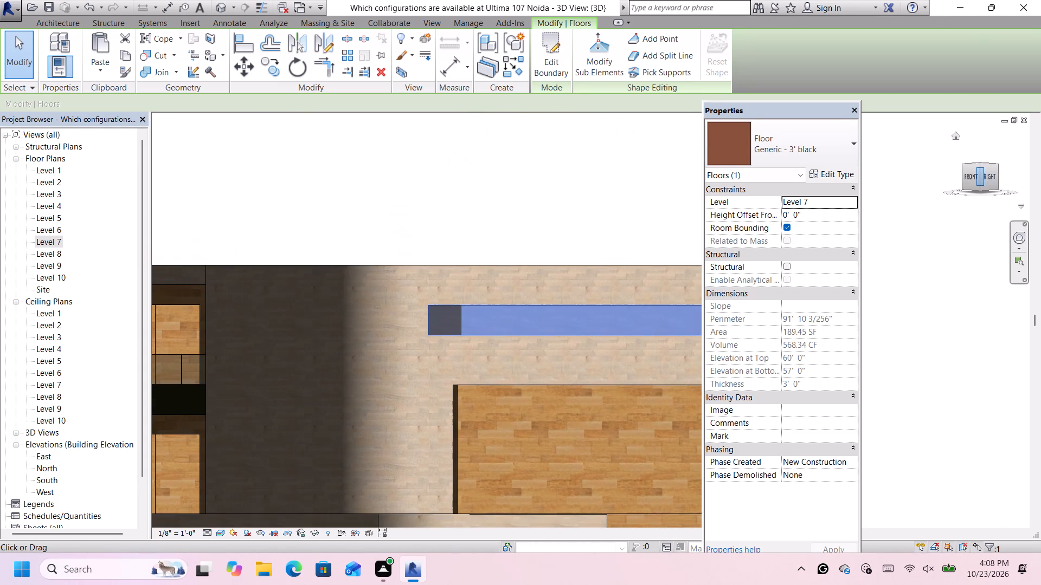
click(974, 176)
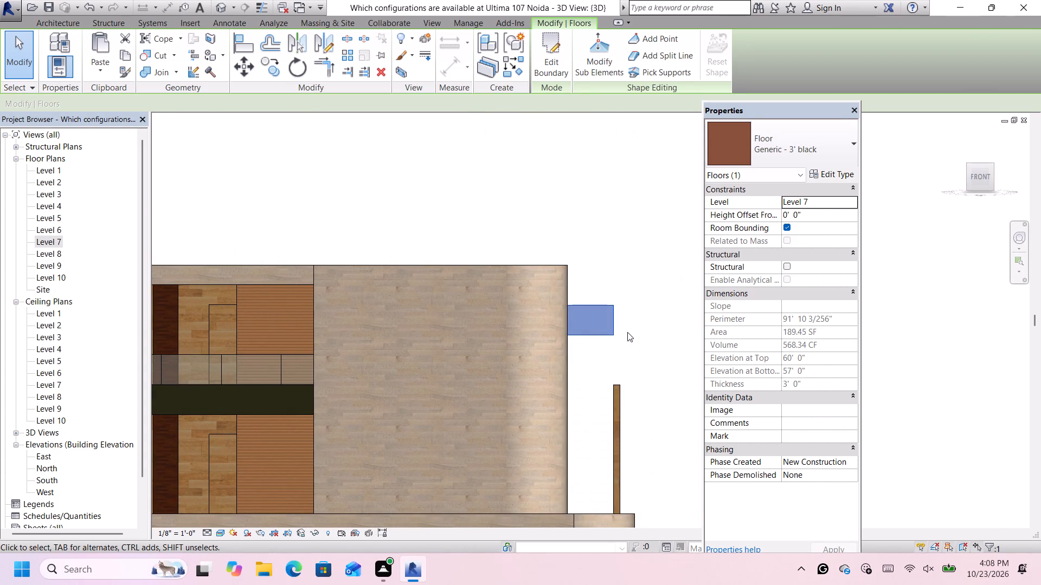
click(613, 327)
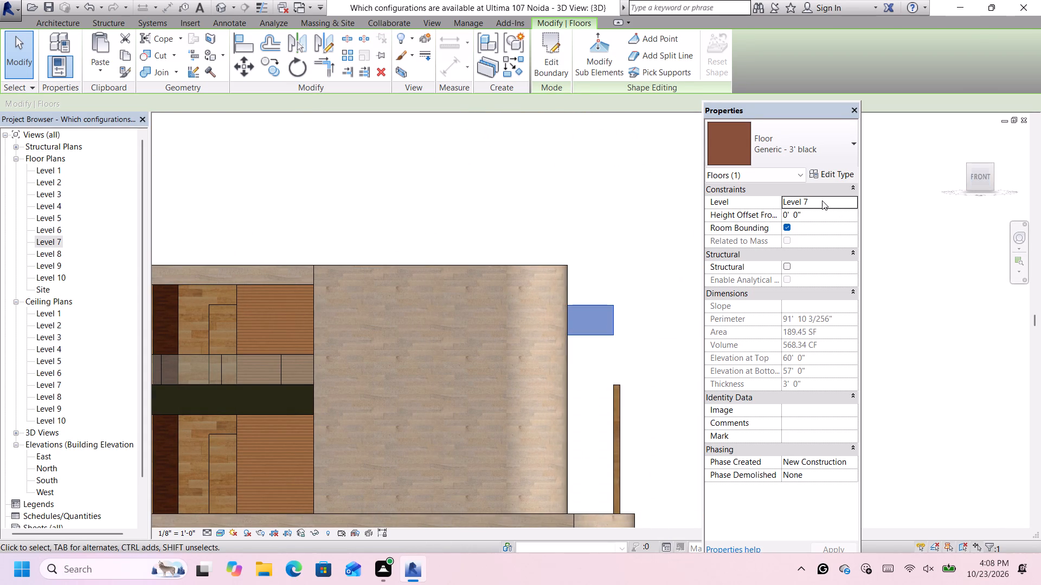
click(822, 200)
click(854, 204)
click(814, 237)
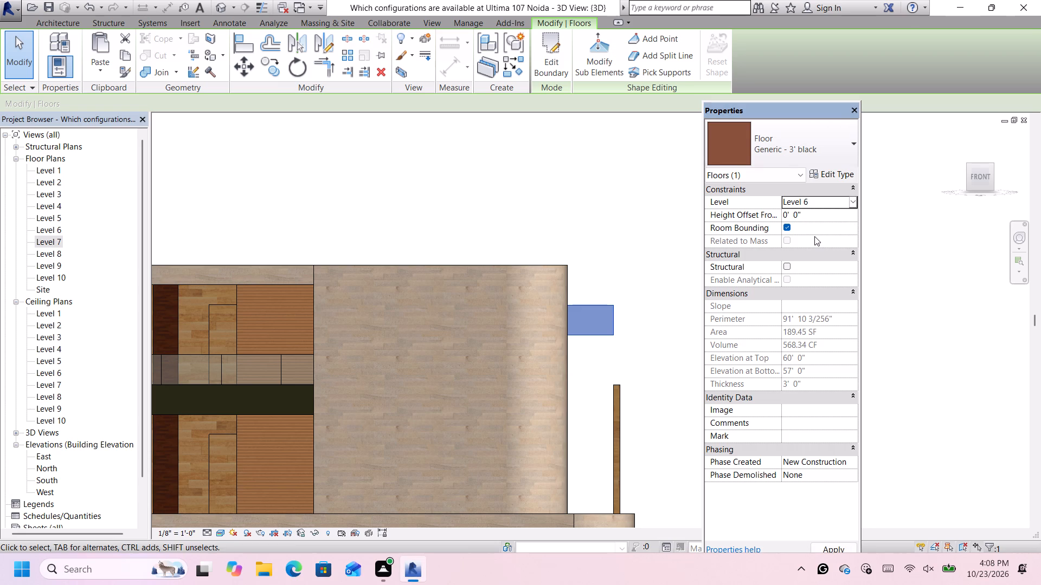
key(Return)
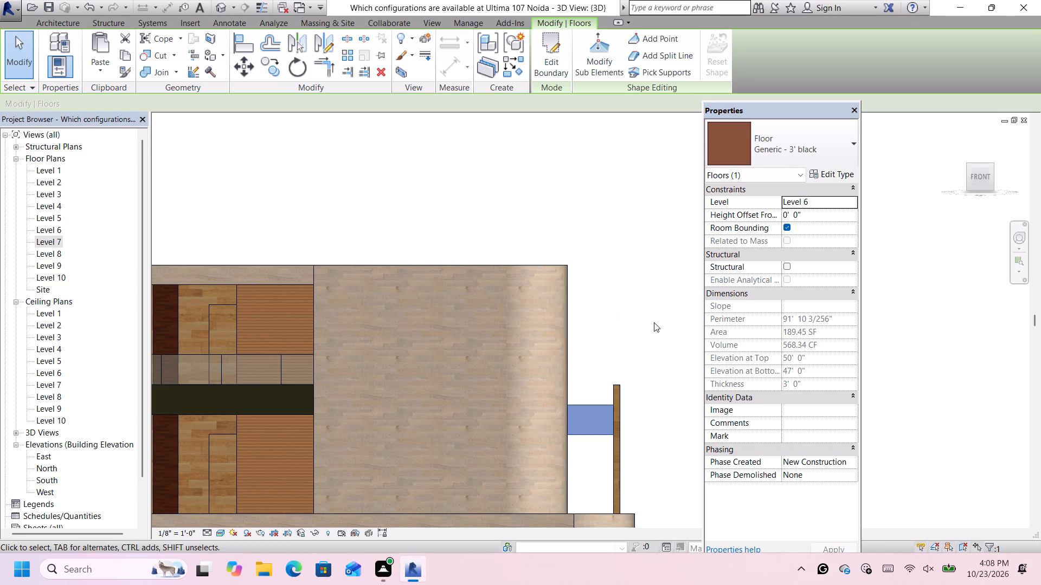
click(654, 322)
Edit the upper front white wood wall's profile, adding a quarter-like arc from its west edge below the roof band to its bottom east corner.
scroll(654, 322, down, 3)
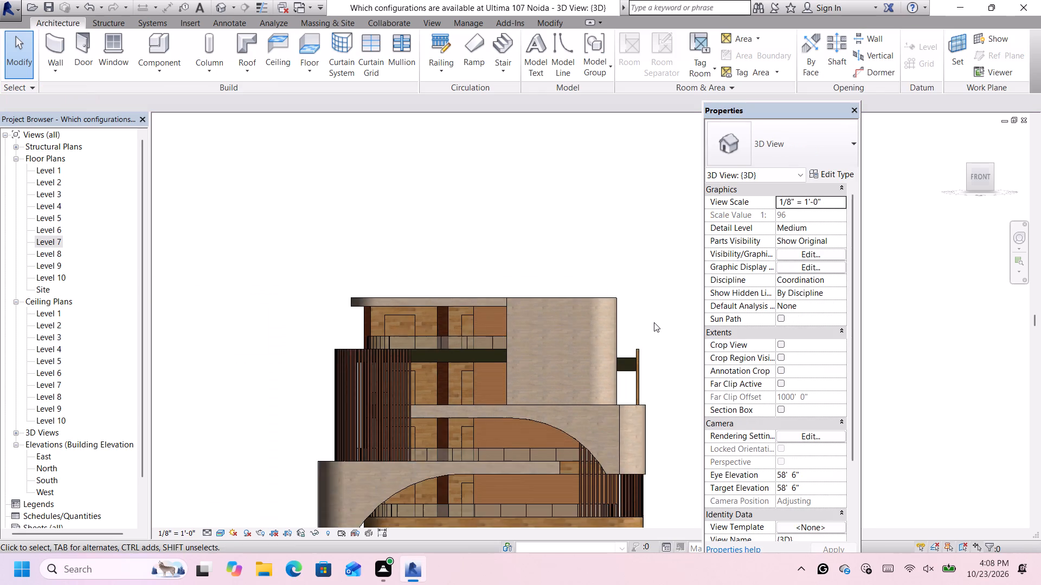
scroll(654, 322, down, 6)
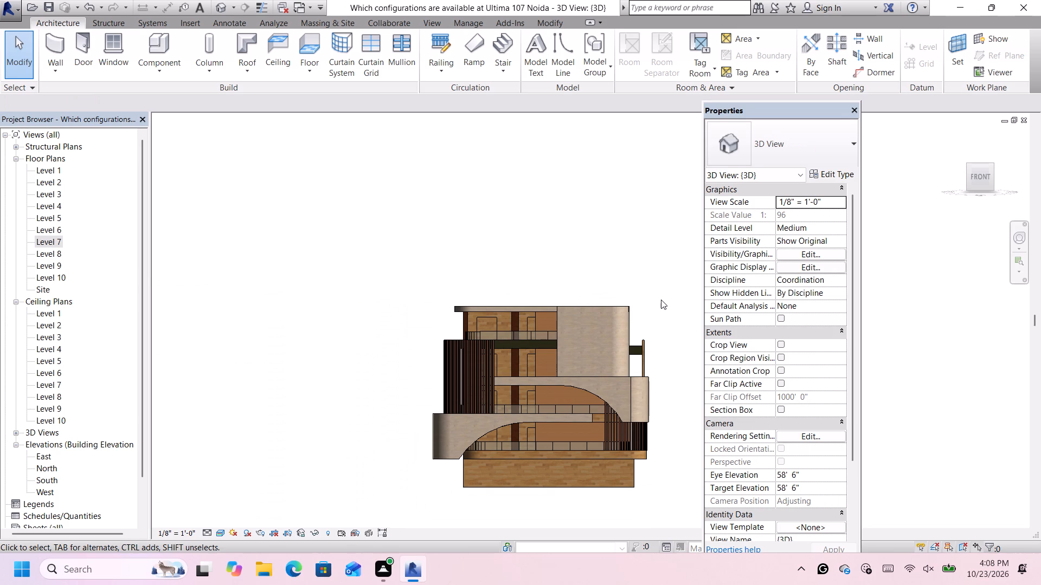
scroll(627, 313, up, 2)
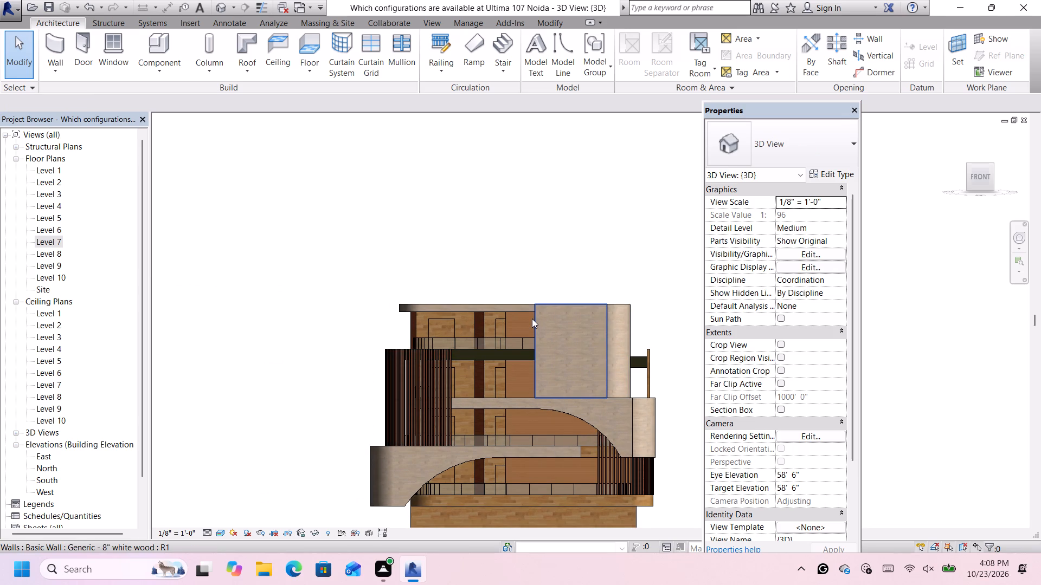
double_click(533, 320)
double_click(535, 324)
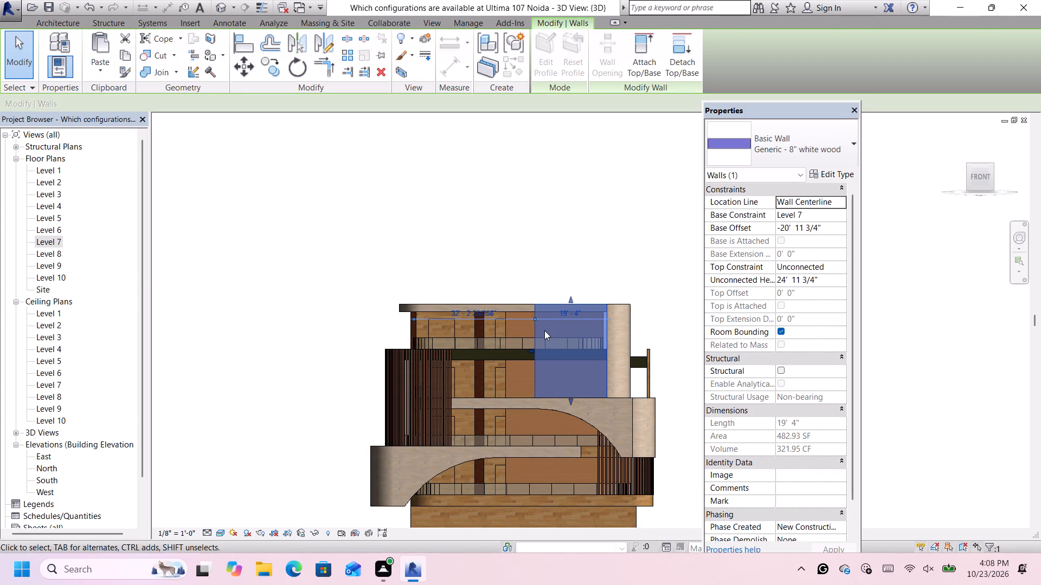
double_click(545, 330)
double_click(536, 324)
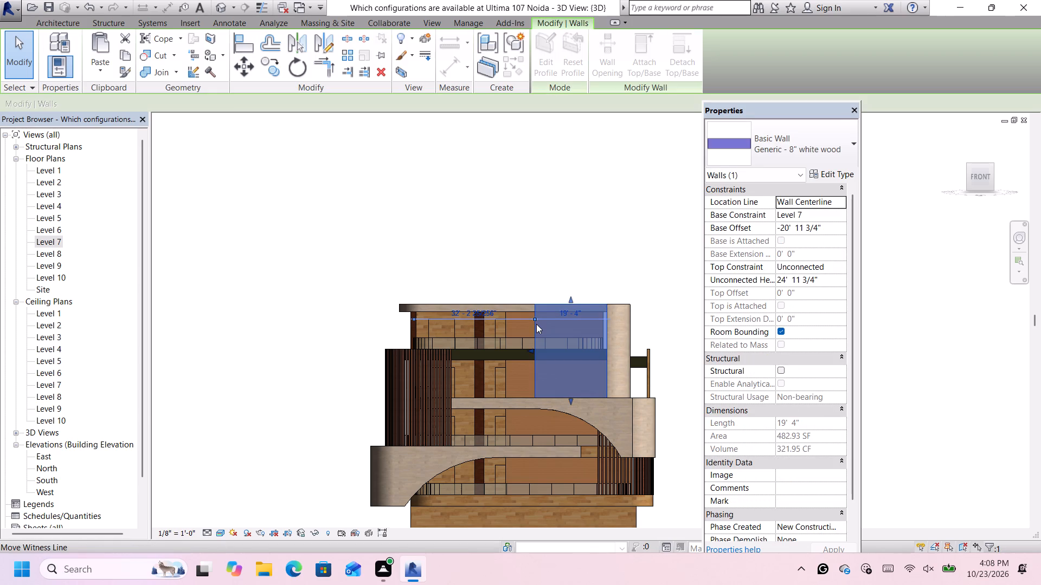
click(546, 58)
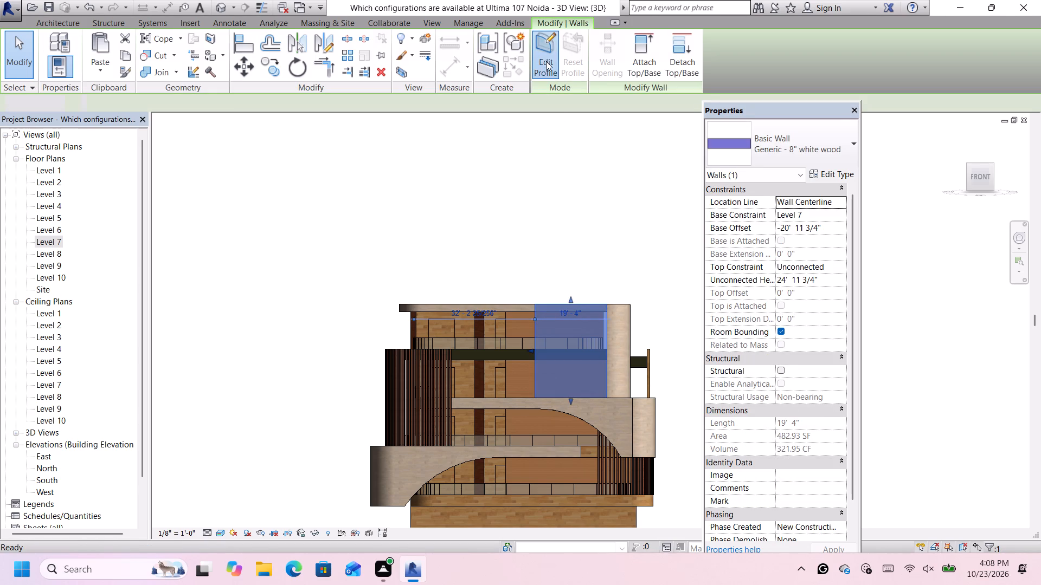
scroll(609, 397, up, 5)
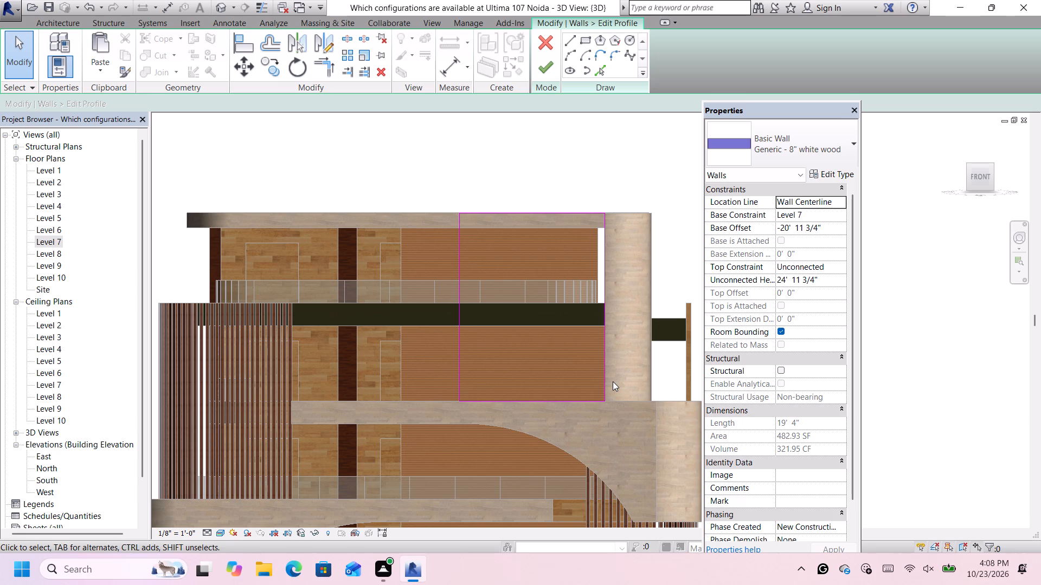
scroll(613, 381, up, 1)
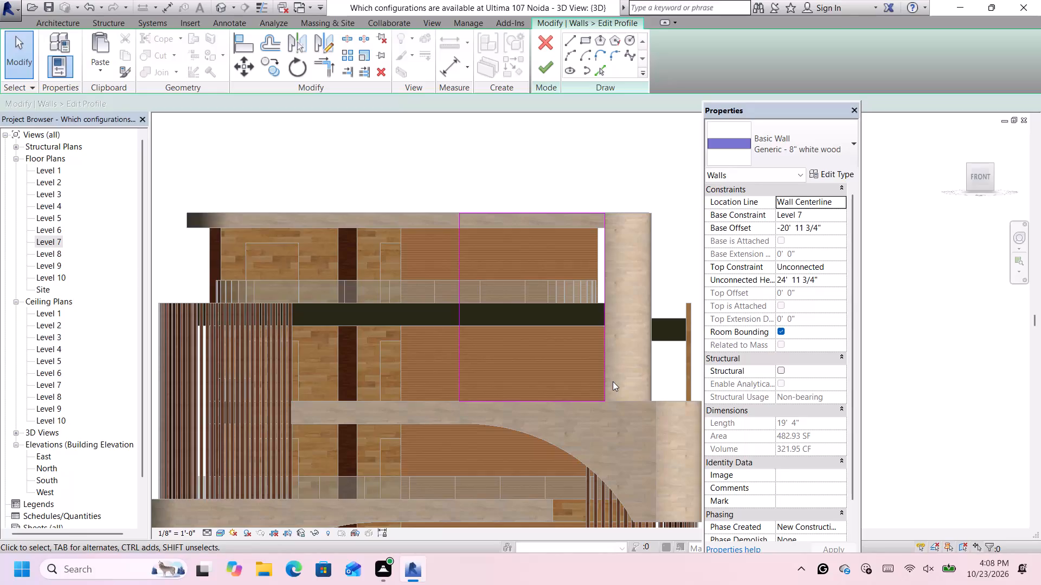
click(573, 51)
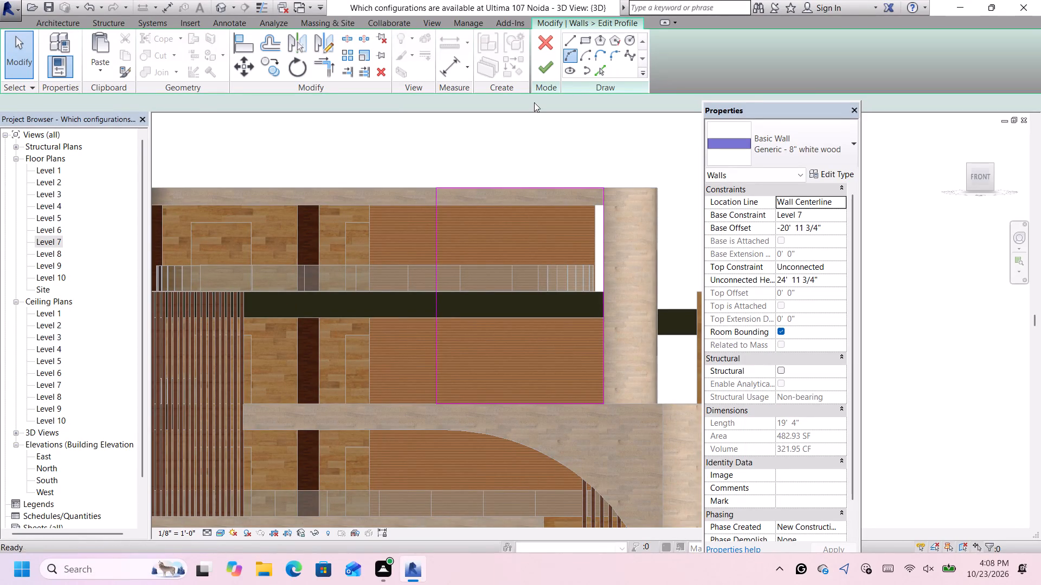
scroll(412, 225, up, 3)
click(446, 192)
scroll(446, 192, down, 6)
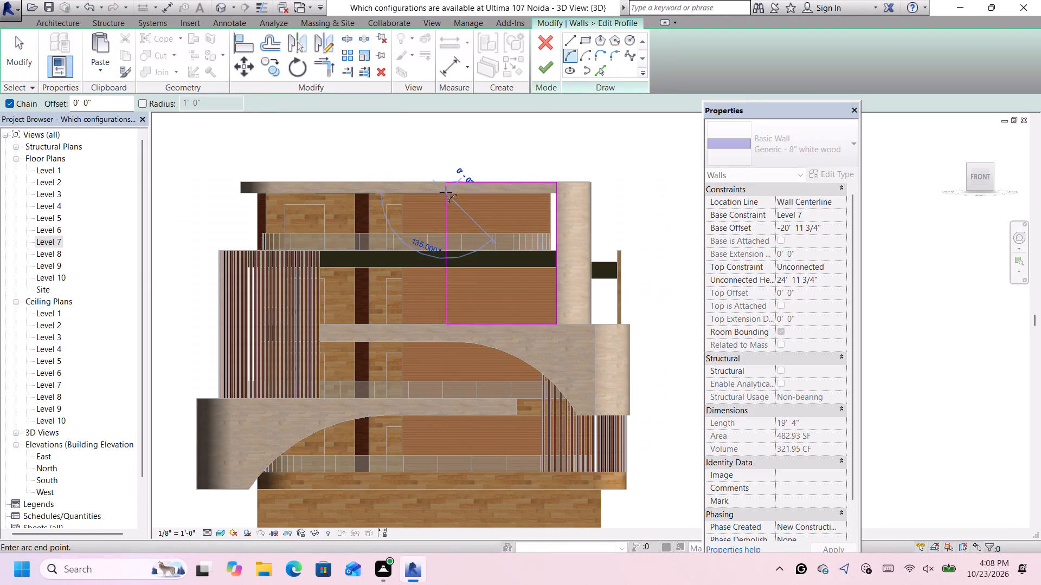
scroll(556, 325, up, 3)
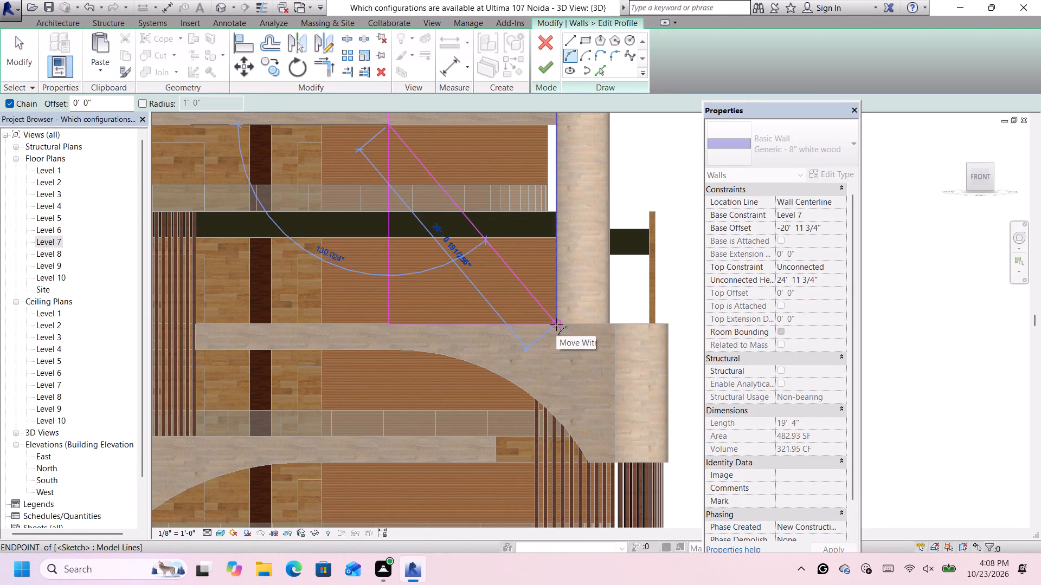
click(556, 324)
click(534, 237)
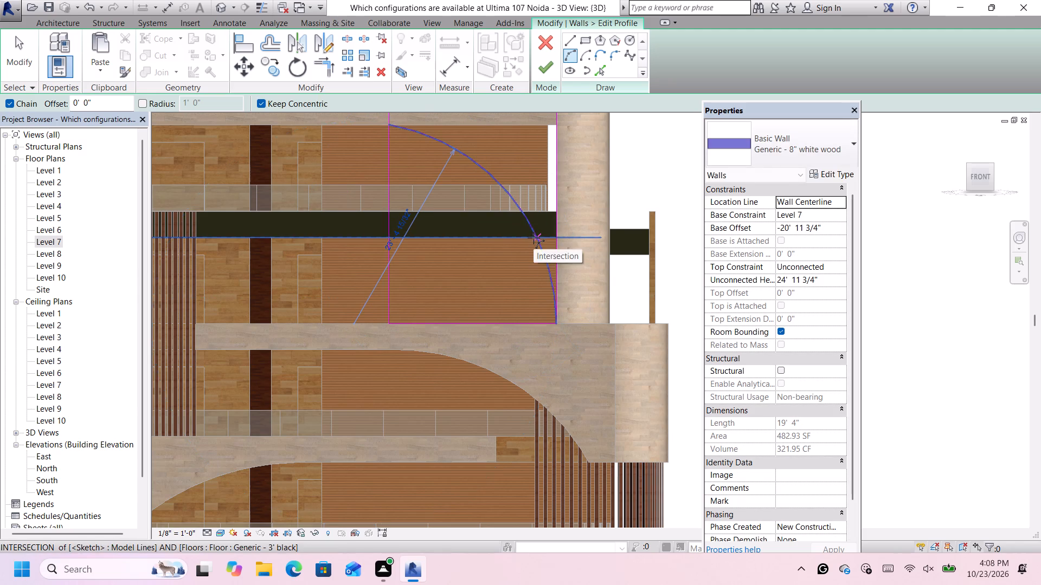
scroll(531, 245, down, 2)
scroll(512, 259, up, 1)
key(space)
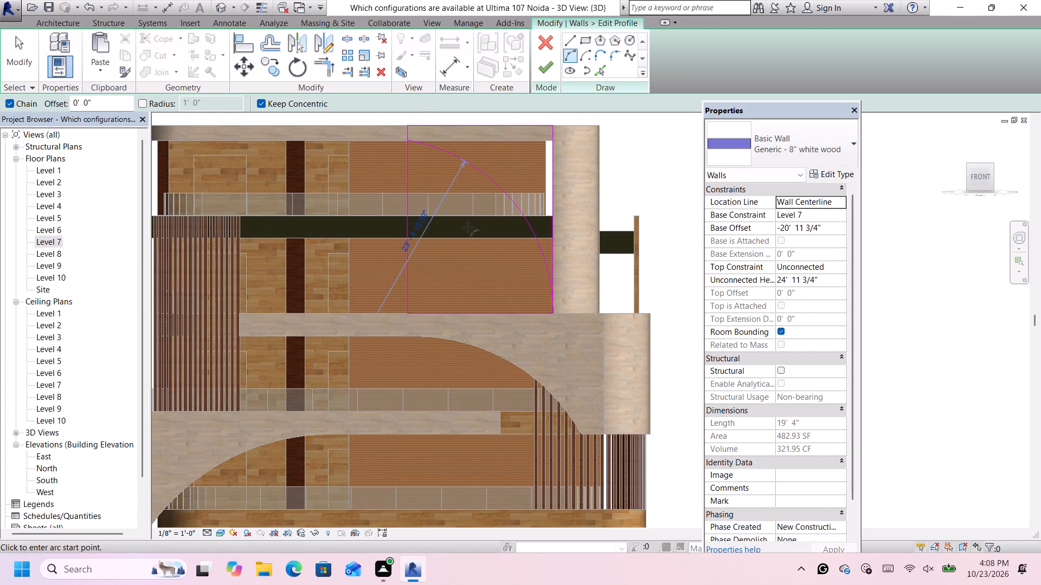
key(Escape)
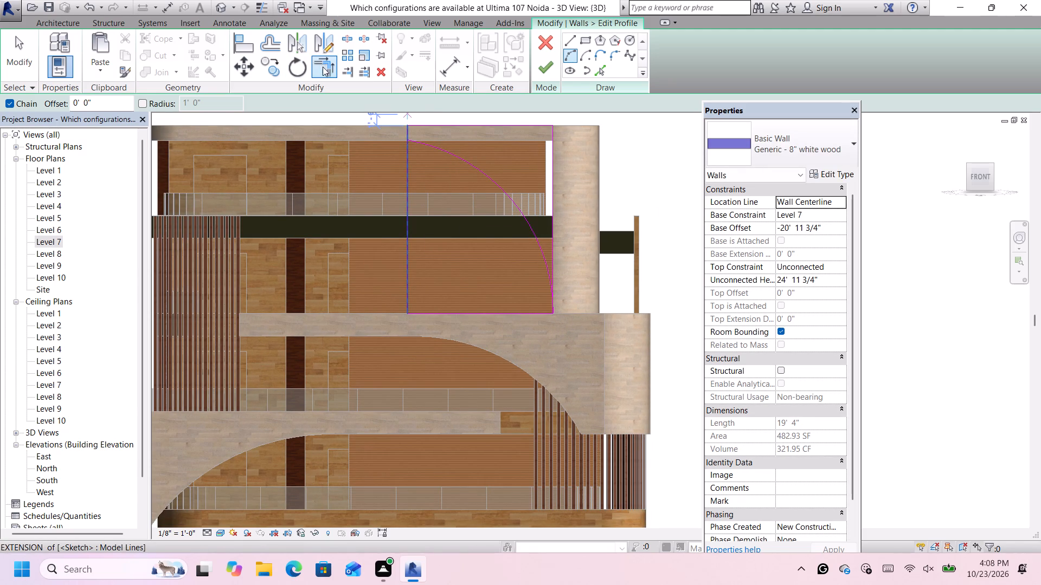
Trim the wall profile's west edge to the arc, delete the bottom line, and finish the profile edit.
click(326, 68)
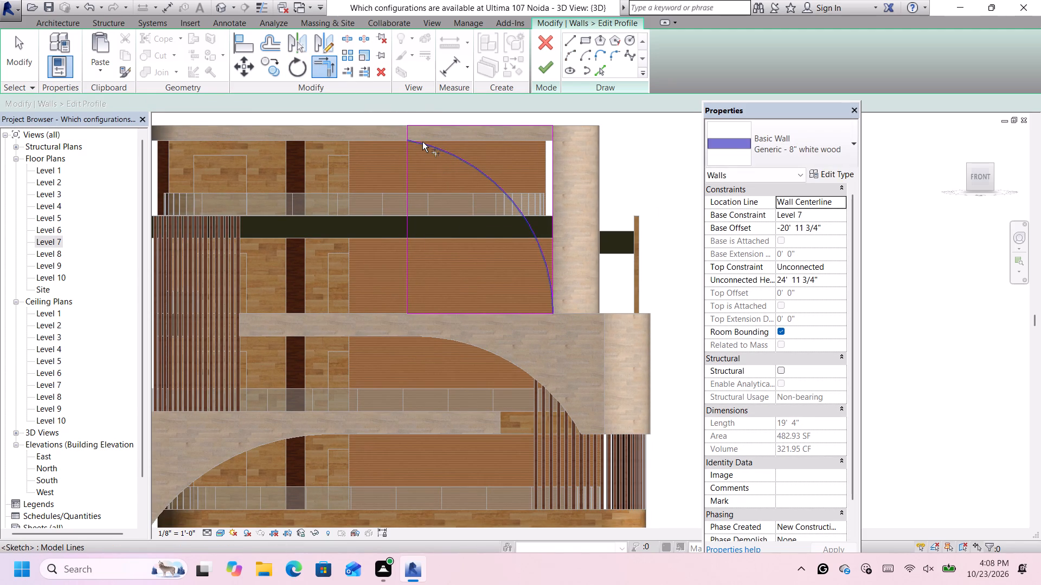
click(422, 144)
scroll(408, 131, up, 2)
click(406, 131)
scroll(411, 138, down, 6)
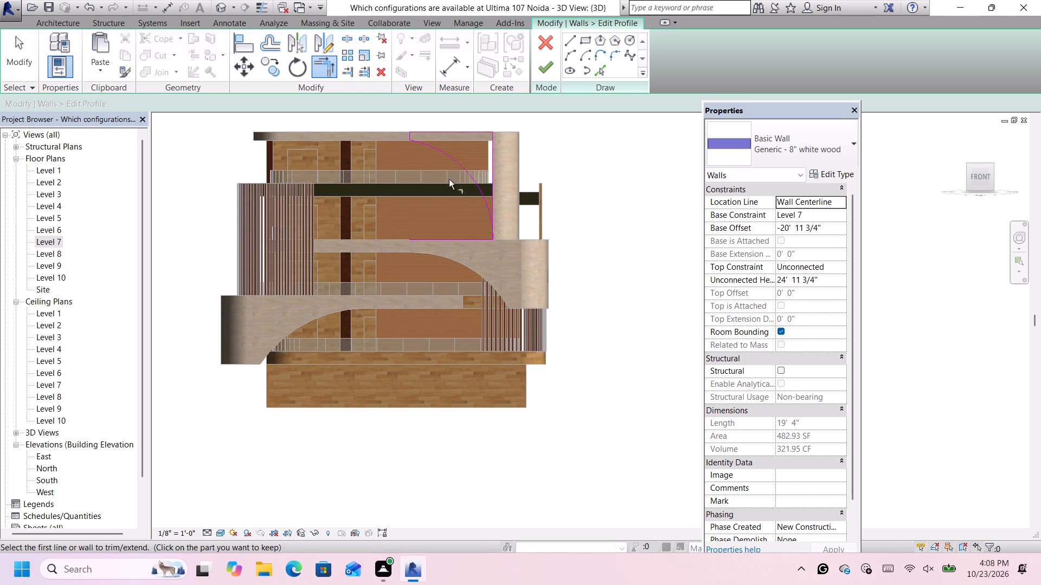
scroll(479, 240, up, 5)
key(Escape)
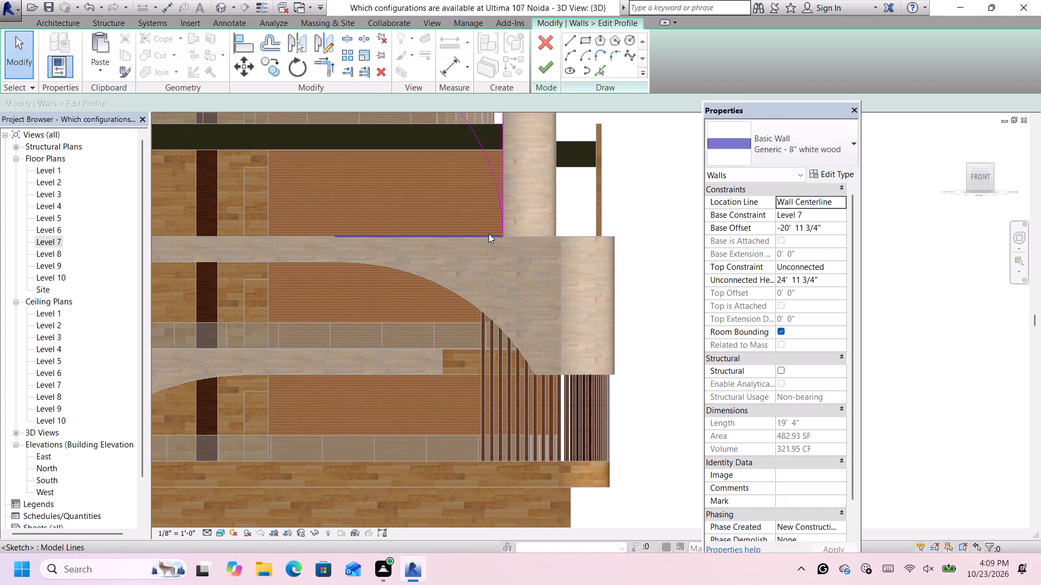
click(489, 233)
key(Delete)
scroll(492, 233, down, 6)
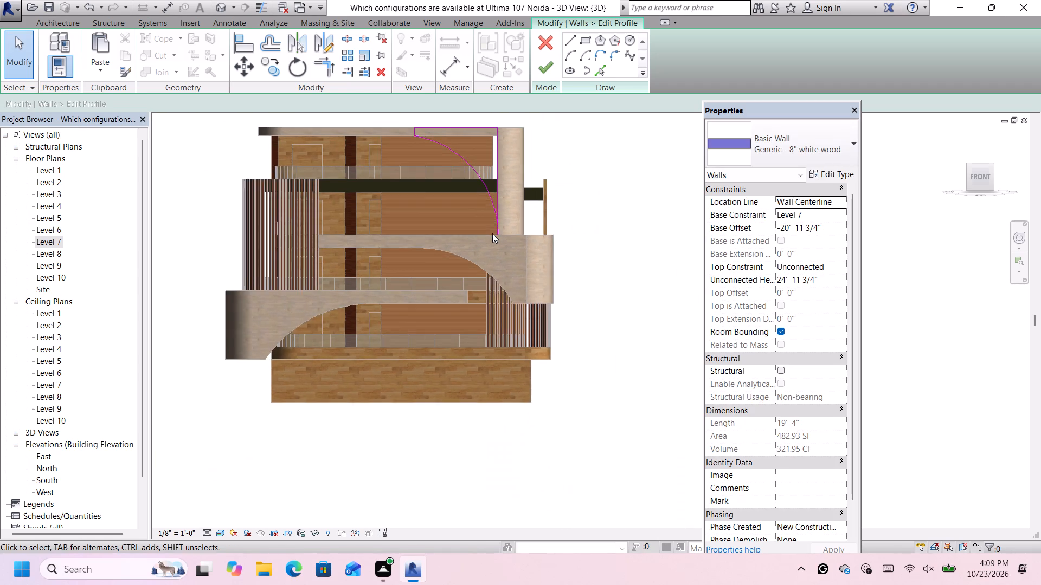
scroll(509, 149, up, 6)
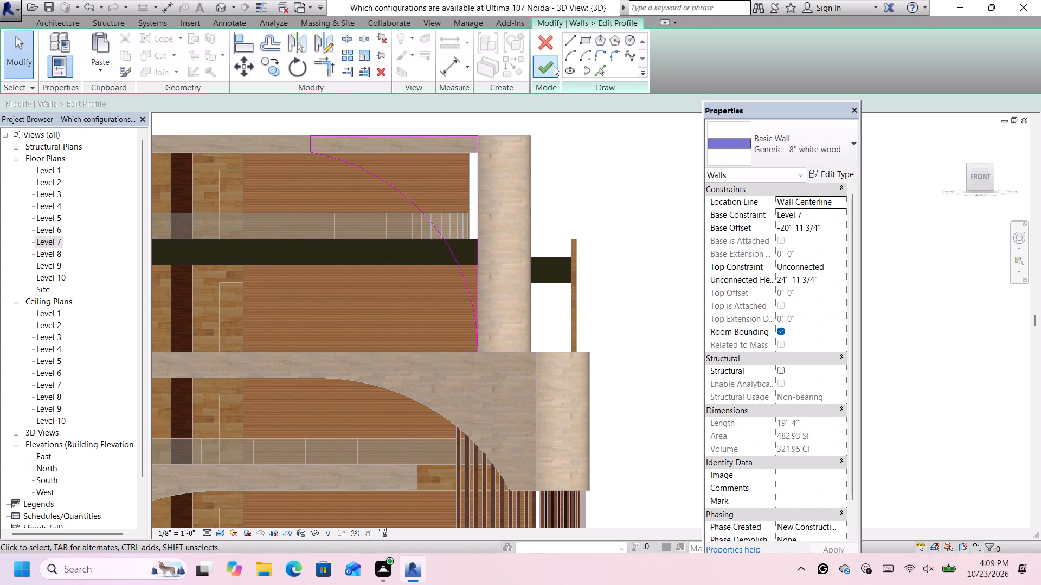
click(554, 66)
click(567, 149)
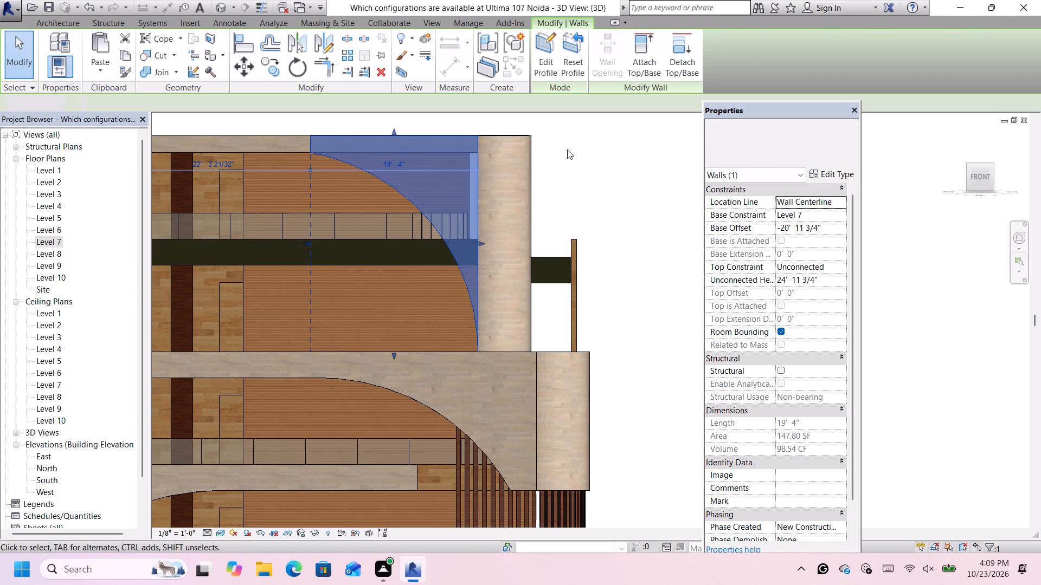
Group the straight and curved Exterior Glazing curtain walls of the upper balcony railing, above the black slab, into a model group.
scroll(567, 149, down, 5)
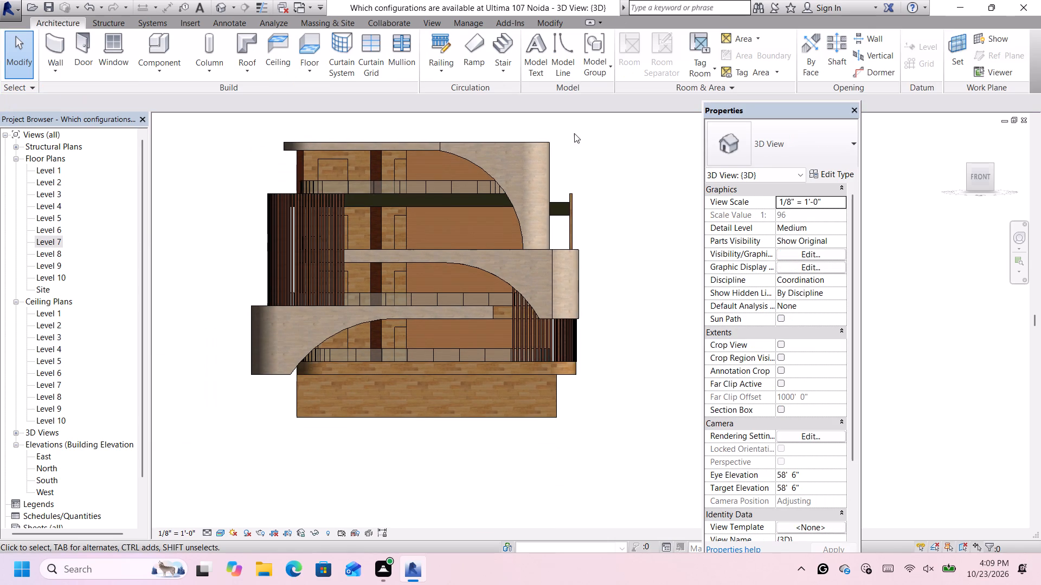
scroll(575, 136, down, 2)
scroll(568, 158, up, 1)
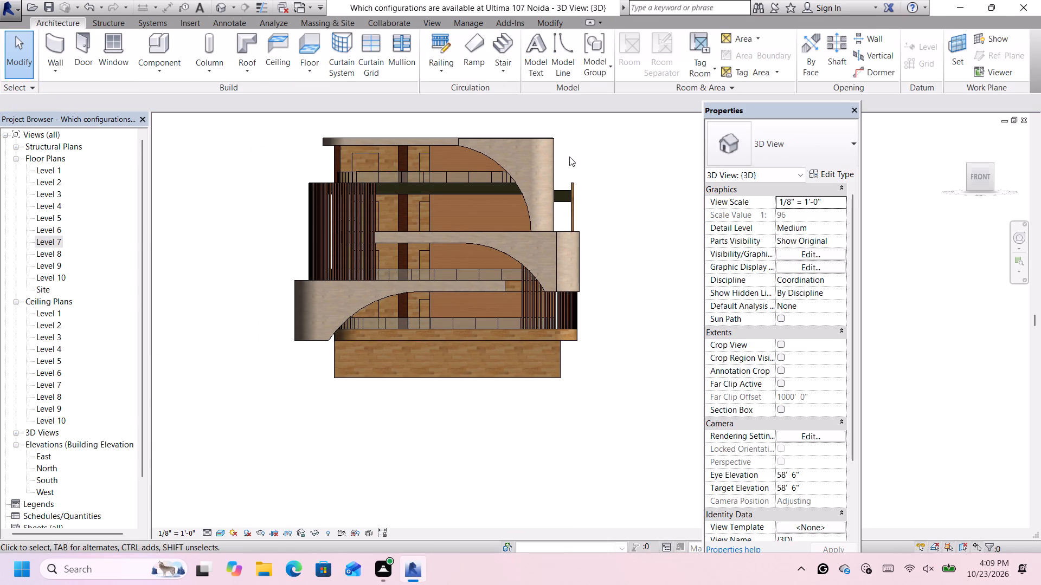
scroll(454, 212, up, 2)
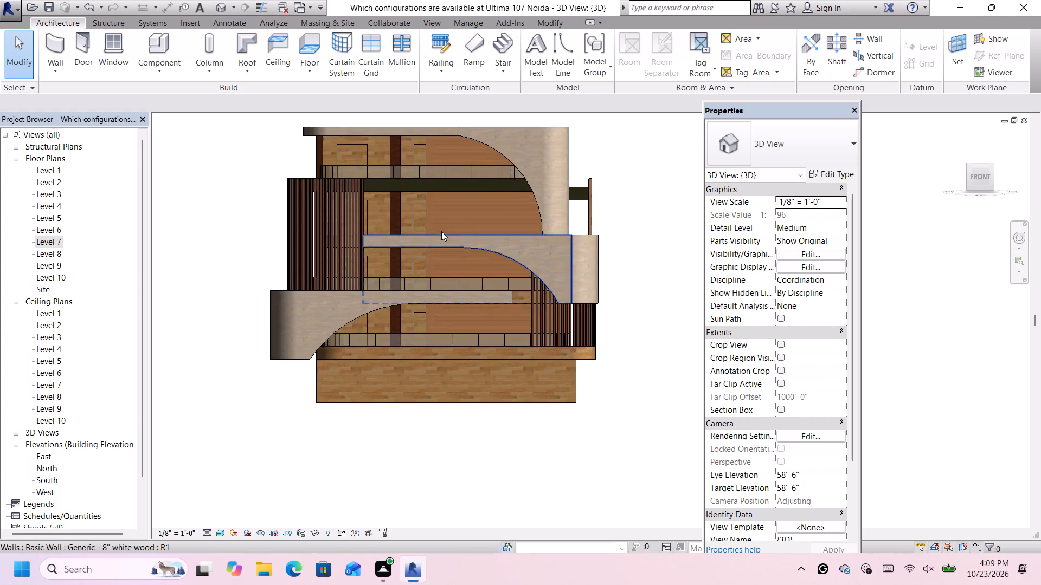
scroll(441, 231, up, 3)
scroll(450, 197, down, 3)
scroll(349, 130, down, 1)
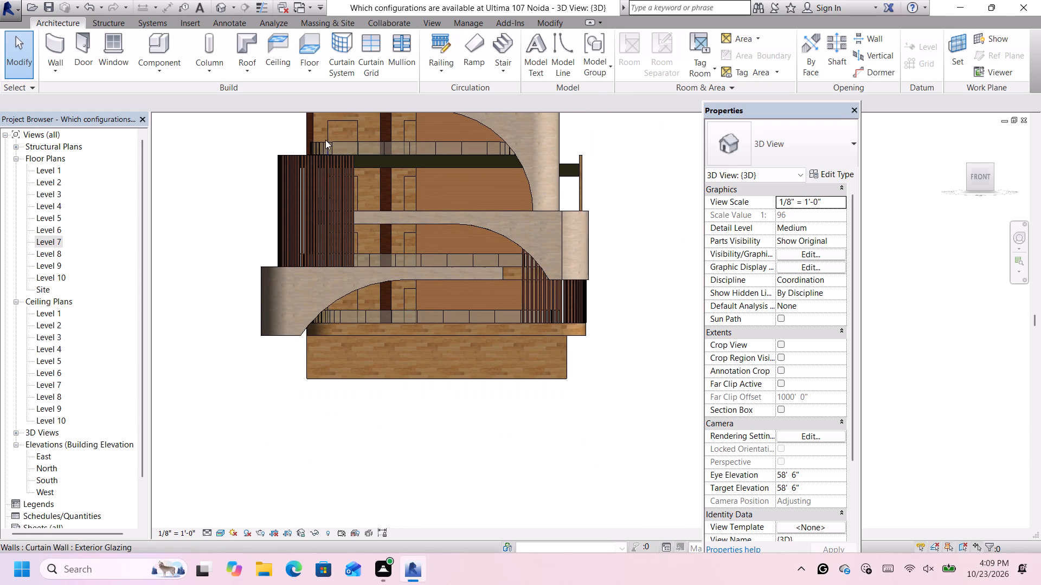
scroll(323, 142, up, 1)
click(323, 142)
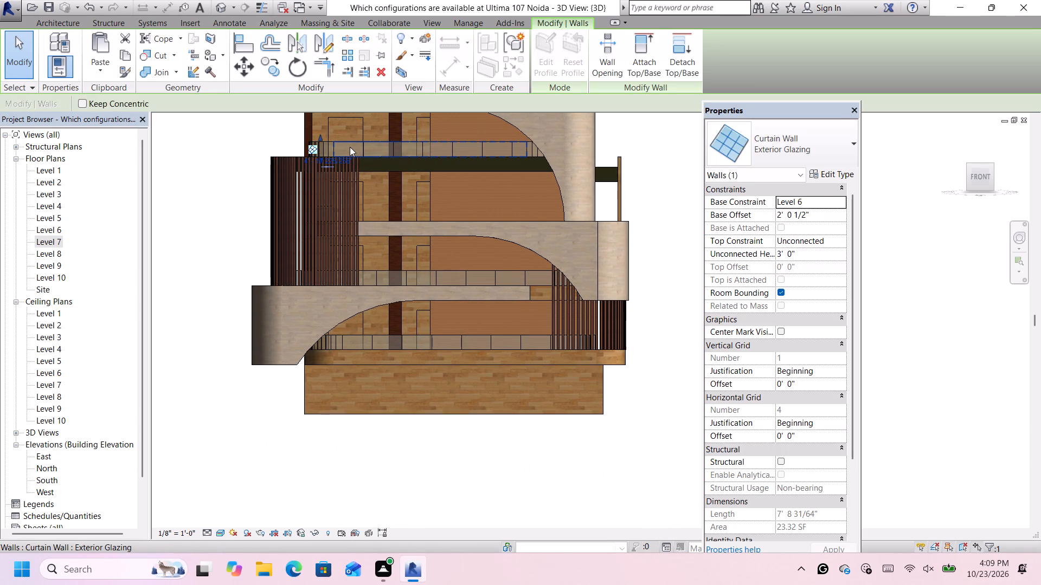
scroll(343, 148, up, 3)
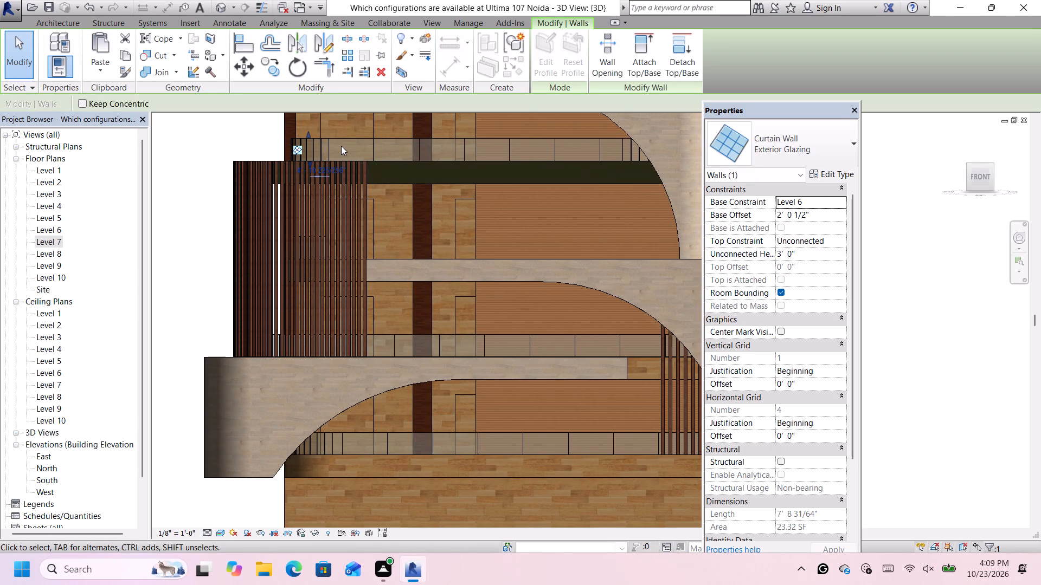
ctrl+click(342, 143)
ctrl+scroll(342, 143, down, 5)
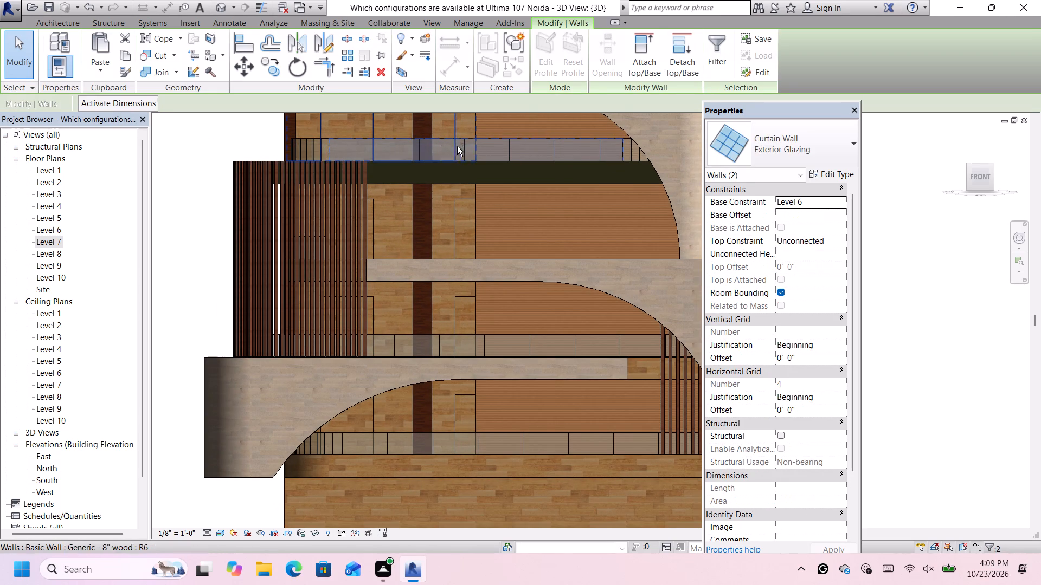
ctrl+scroll(645, 162, up, 6)
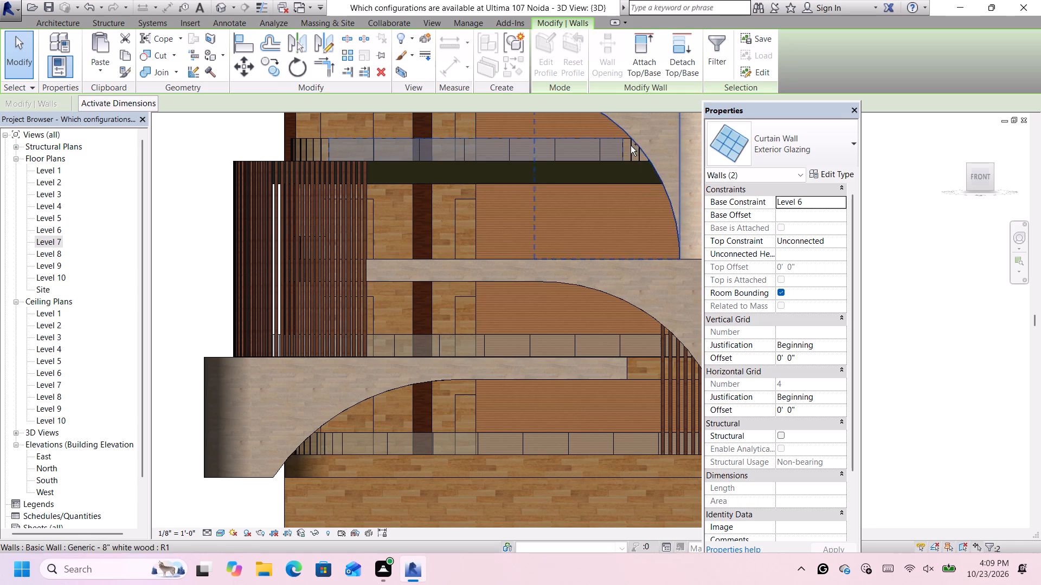
ctrl+click(632, 152)
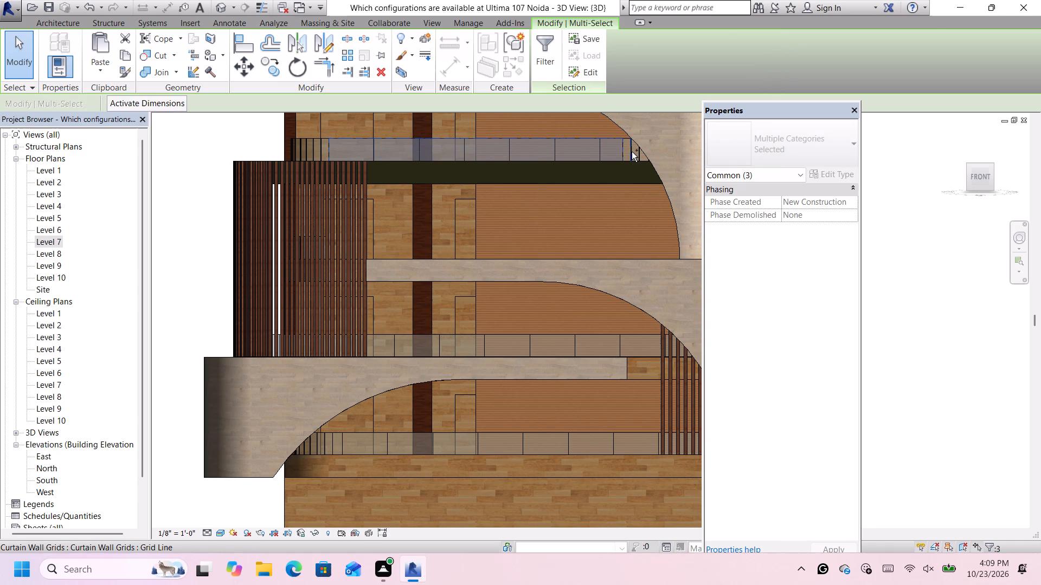
scroll(629, 148, up, 10)
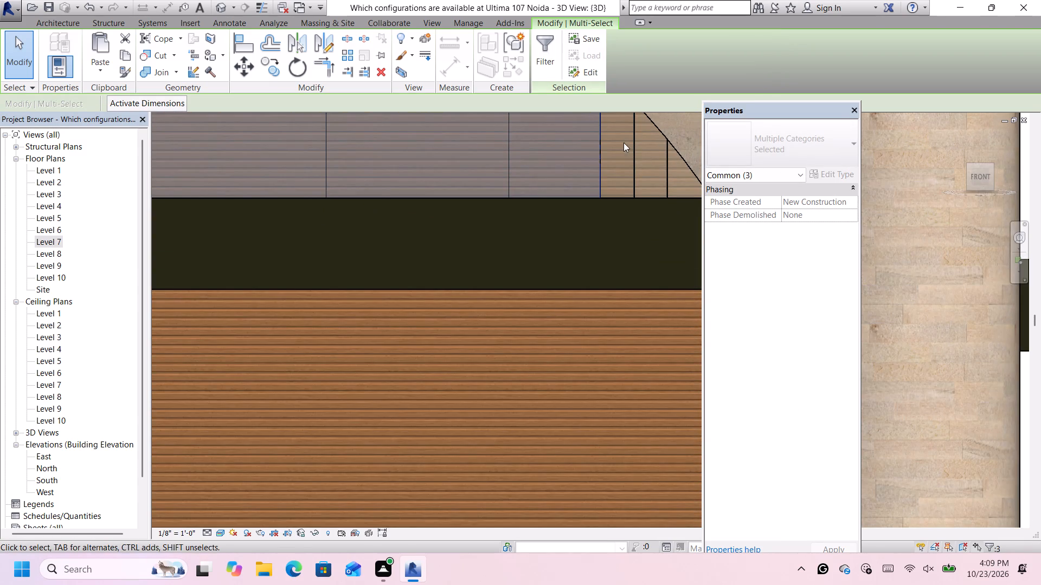
ctrl+click(622, 140)
ctrl+double_click(622, 140)
scroll(622, 141, down, 6)
scroll(622, 142, up, 1)
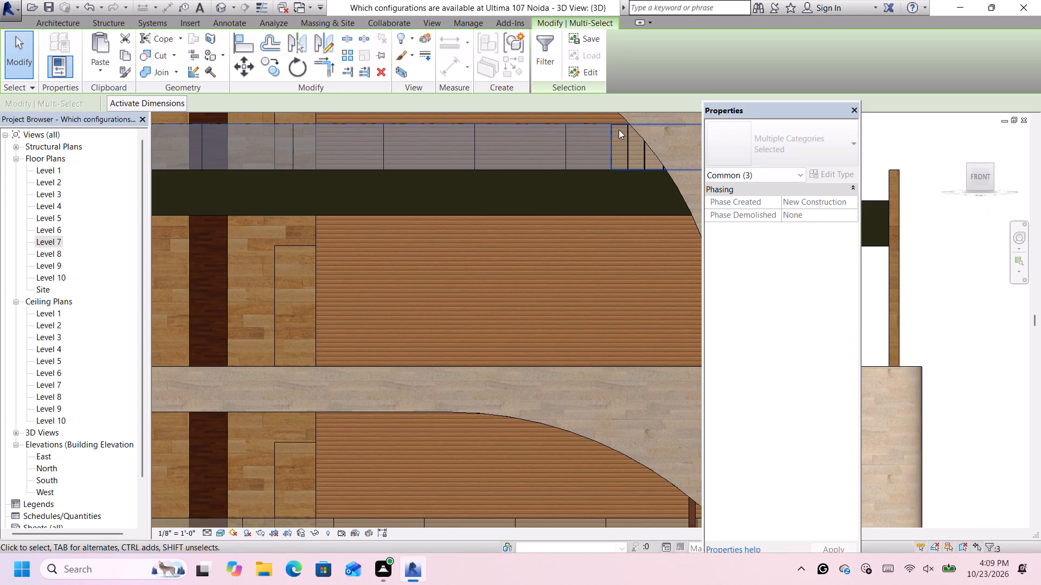
ctrl+click(619, 127)
ctrl+click(619, 127)
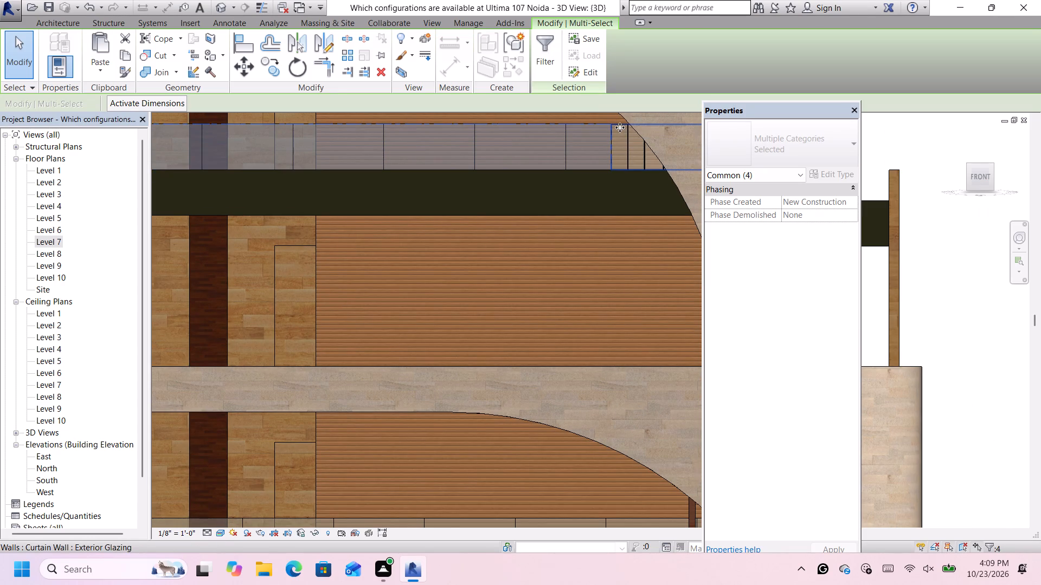
scroll(615, 134, down, 6)
click(513, 43)
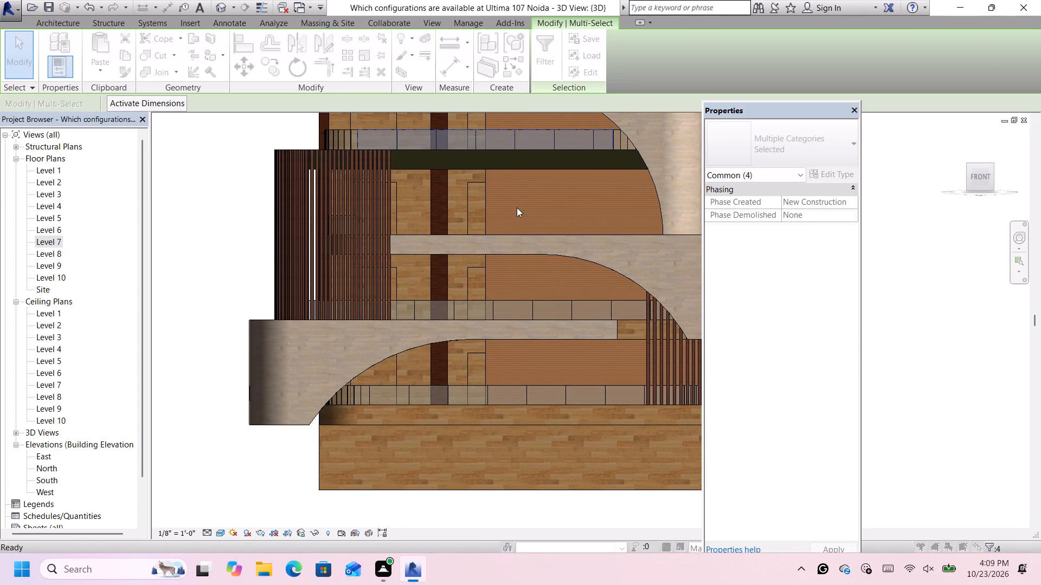
click(496, 309)
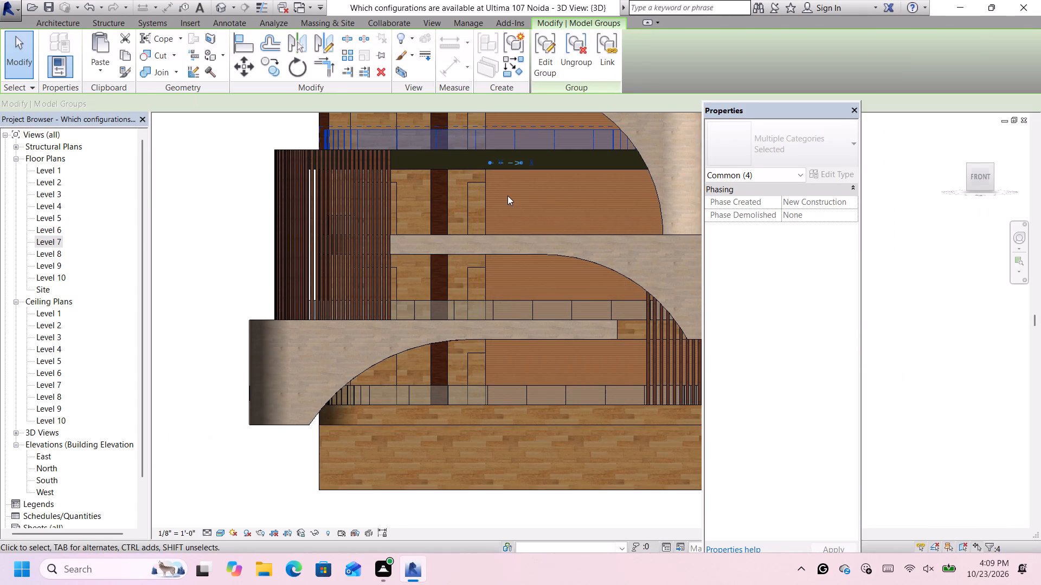
Copy the upper balcony railing group and paste it in the South elevation near Level 5, above the lower arched white wood wall.
key(ctrl+c)
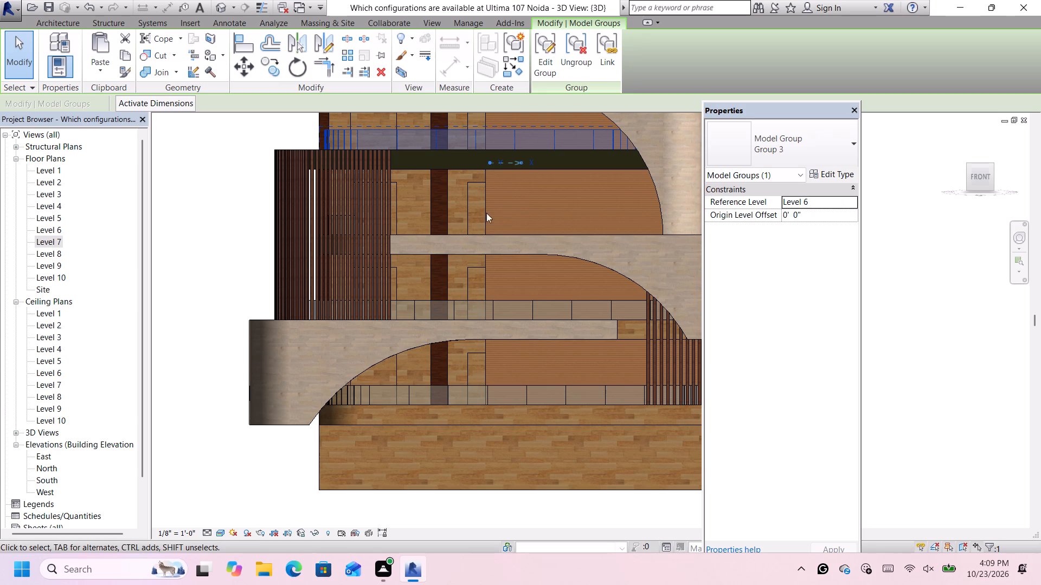
double_click(38, 482)
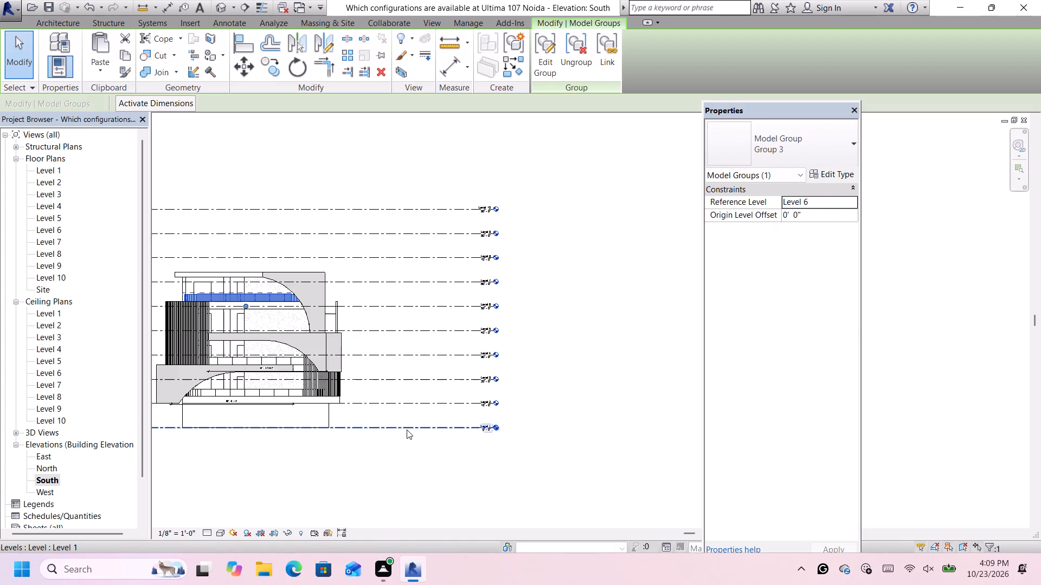
scroll(410, 420, down, 5)
scroll(252, 340, up, 5)
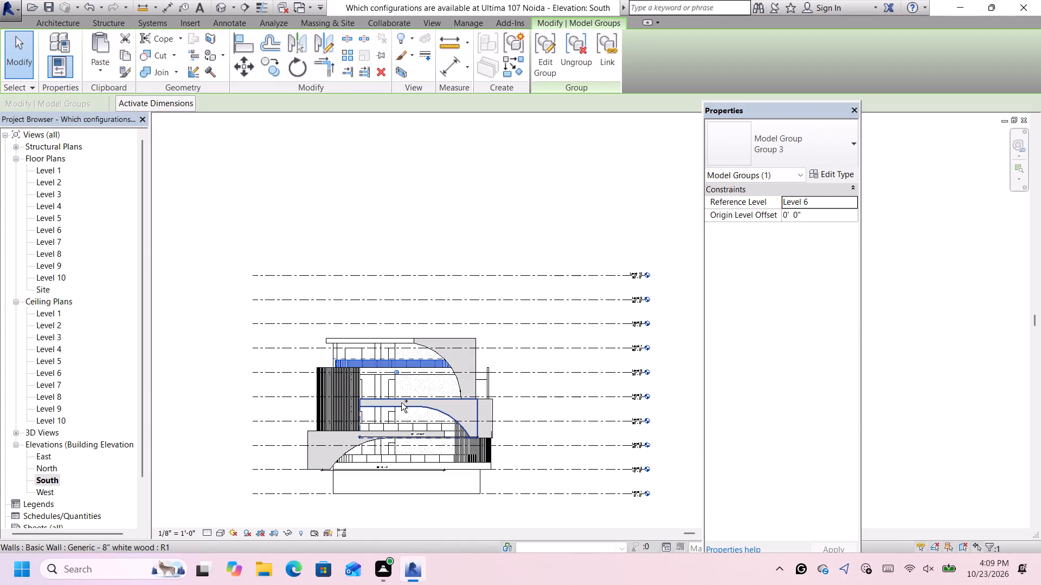
key(ctrl+v)
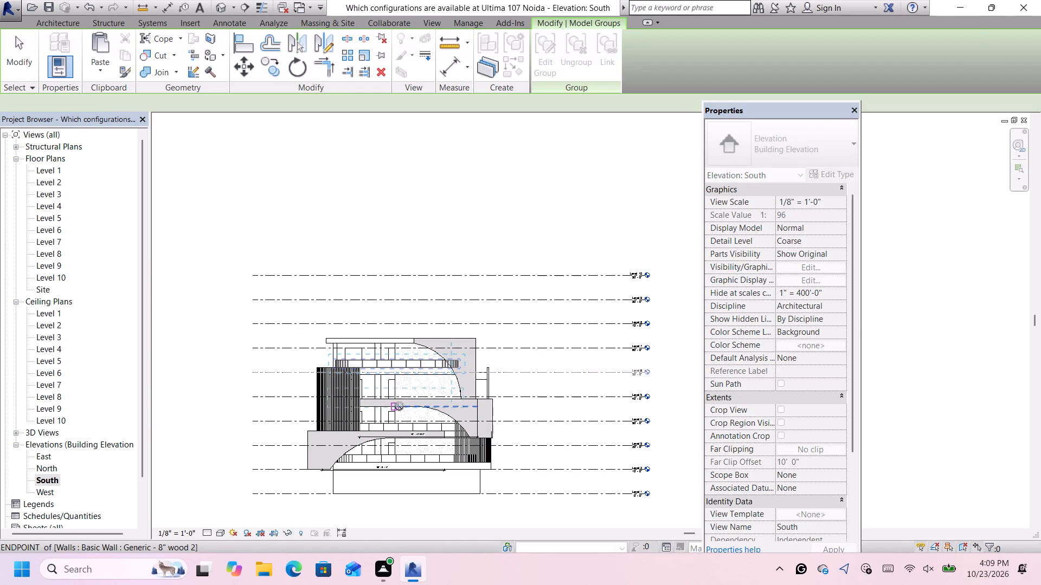
click(397, 405)
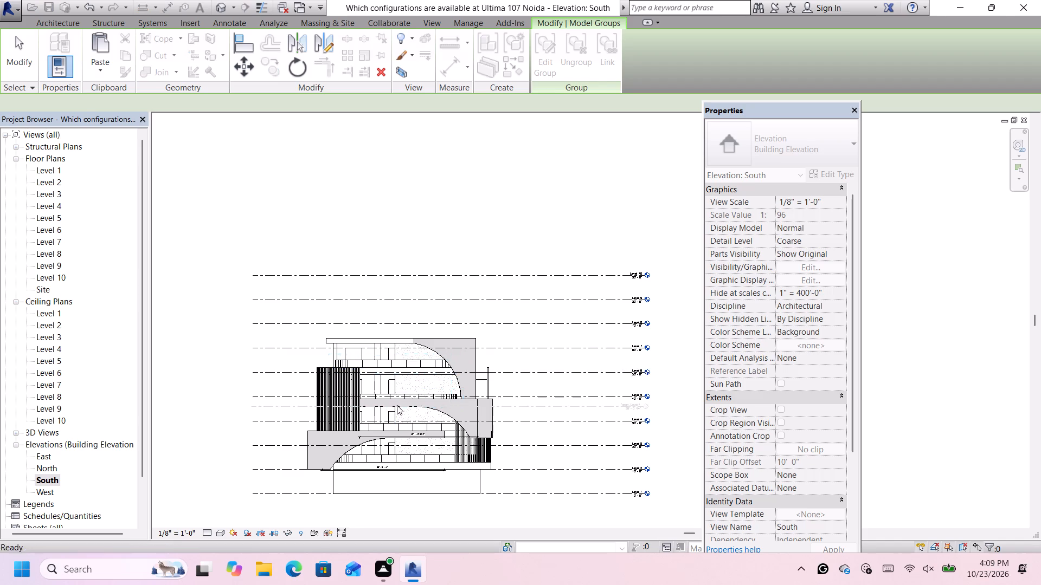
Nudge the pasted railing up and east until it sits on the white wood band and meets the upper arched wall, and complete the paste.
scroll(413, 398, up, 4)
scroll(493, 394, up, 1)
key(Up)
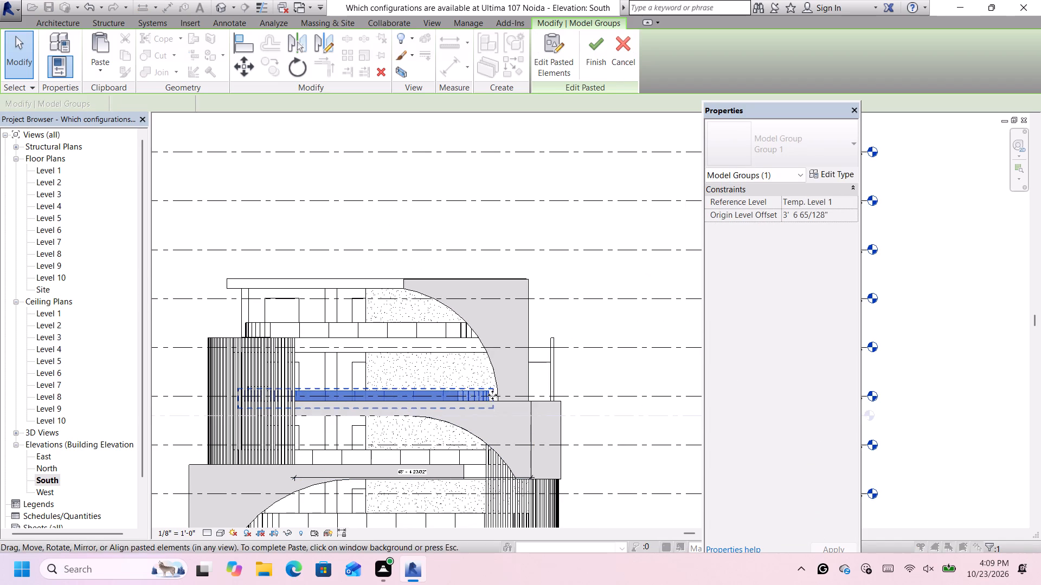
key(Up)
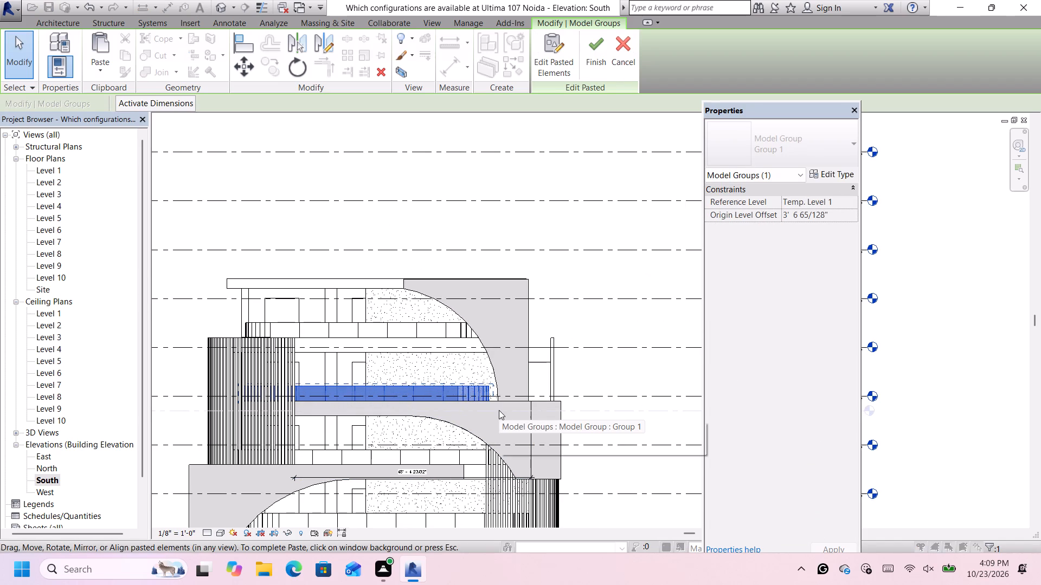
key(Right)
key(Right)
key(Right)
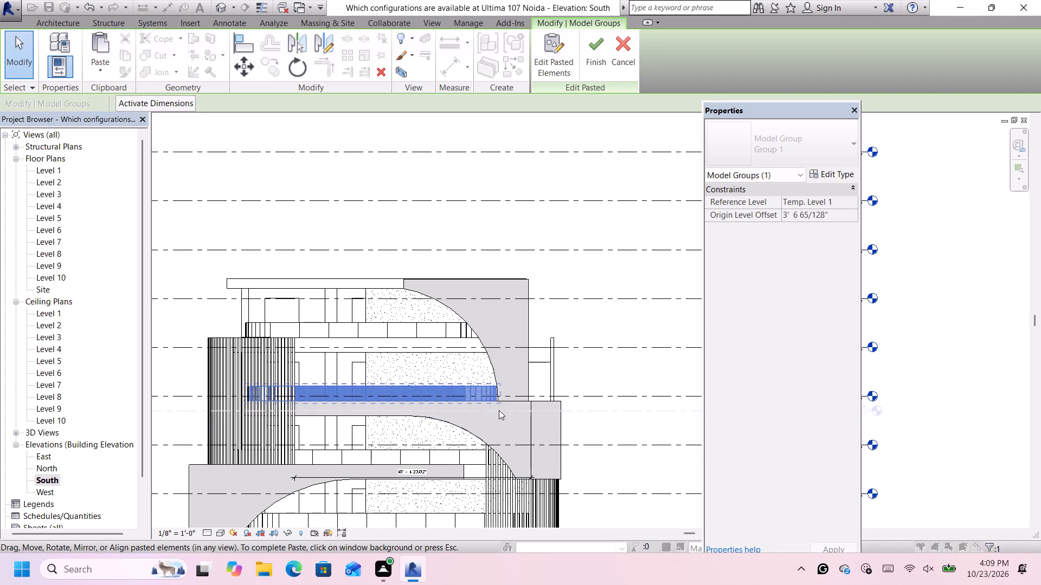
key(Right)
scroll(499, 410, up, 1)
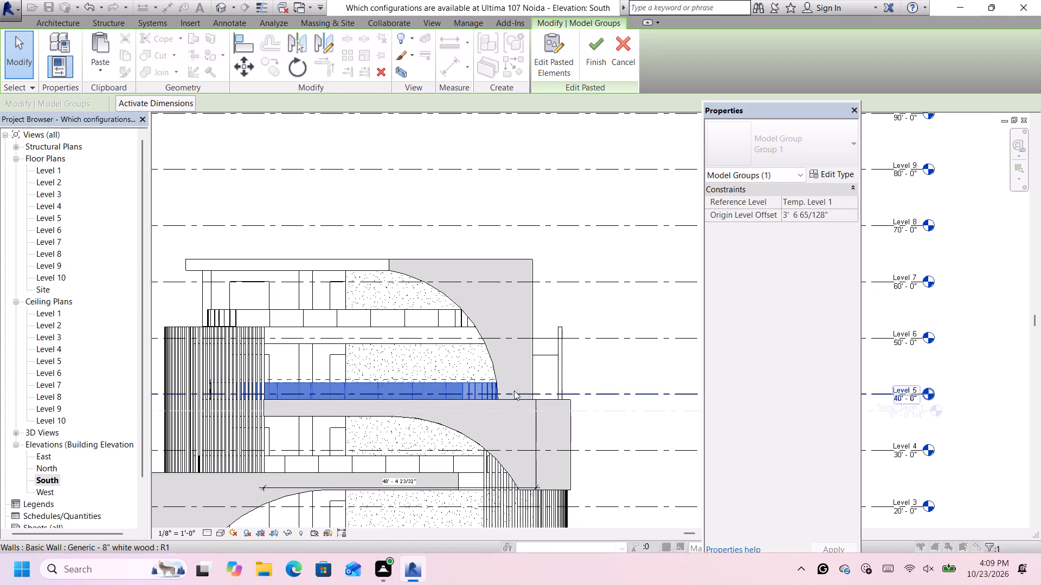
scroll(507, 422, down, 3)
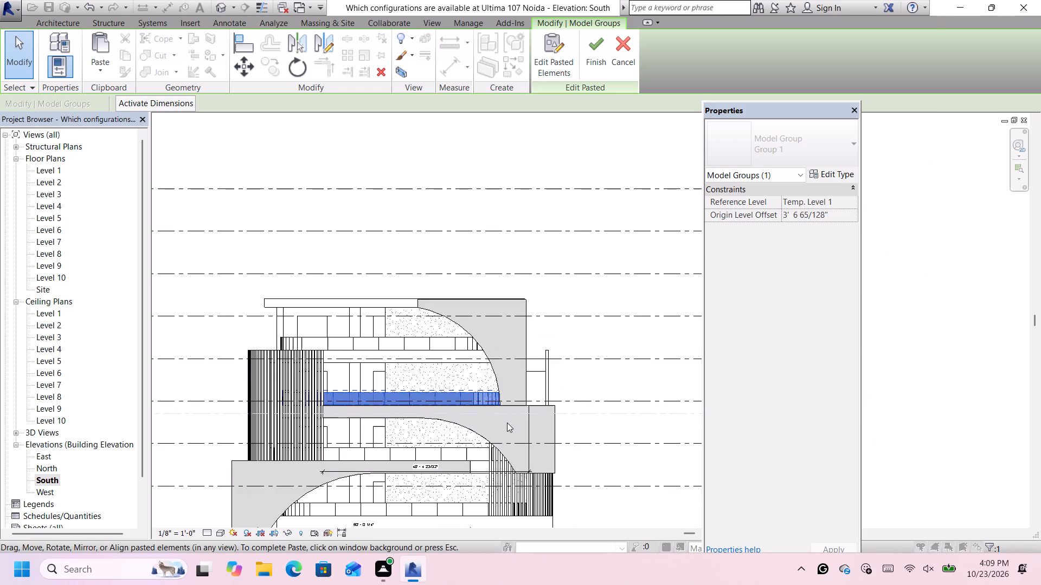
scroll(509, 423, up, 3)
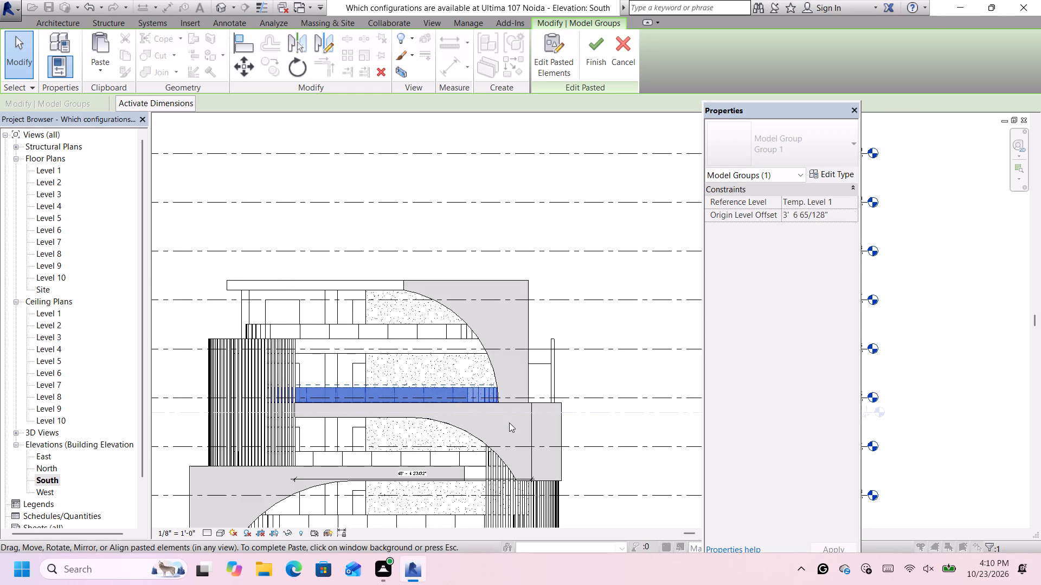
key(Up)
key(Down)
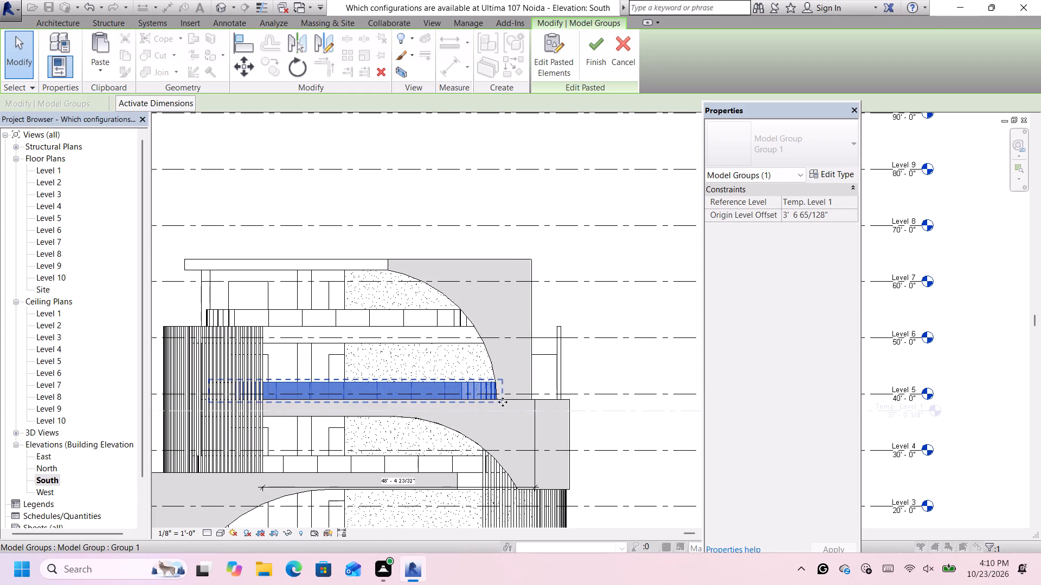
scroll(504, 401, up, 1)
scroll(504, 401, down, 8)
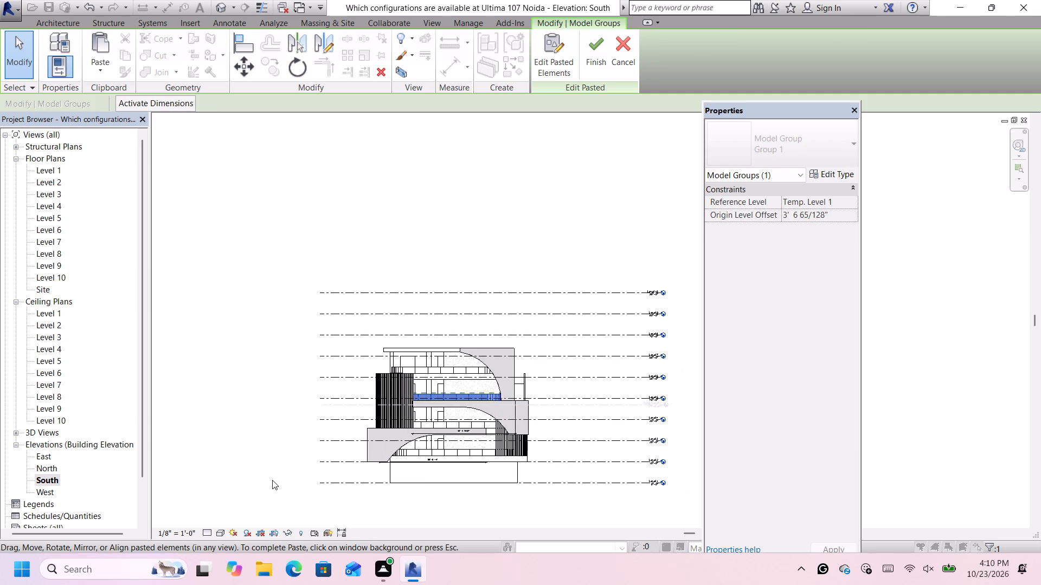
click(271, 480)
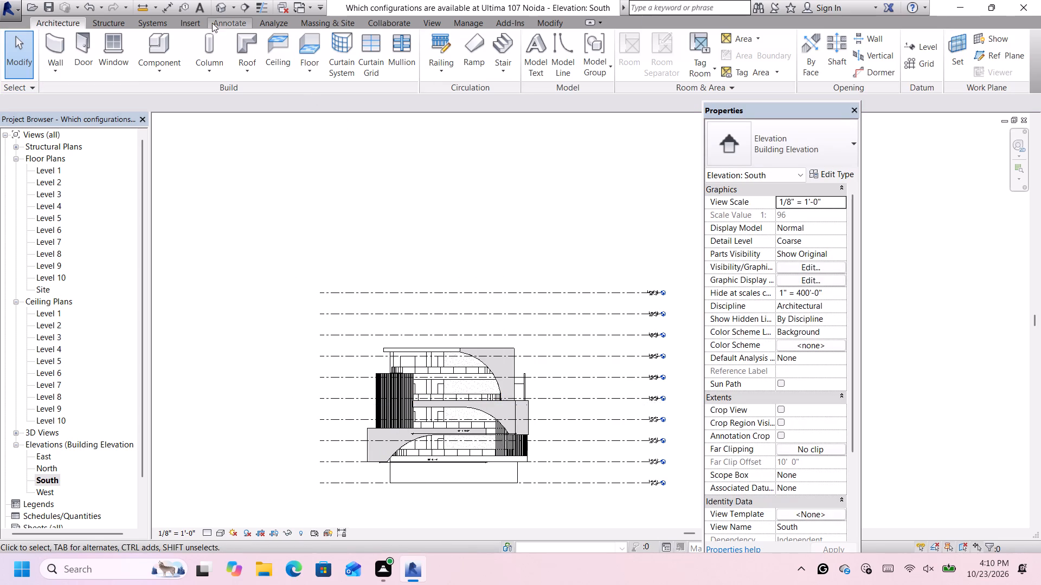
Inspect the pasted railing and the east end of the upper front facade in the 3D view.
click(216, 9)
scroll(223, 131, down, 5)
scroll(416, 209, down, 6)
scroll(453, 134, up, 4)
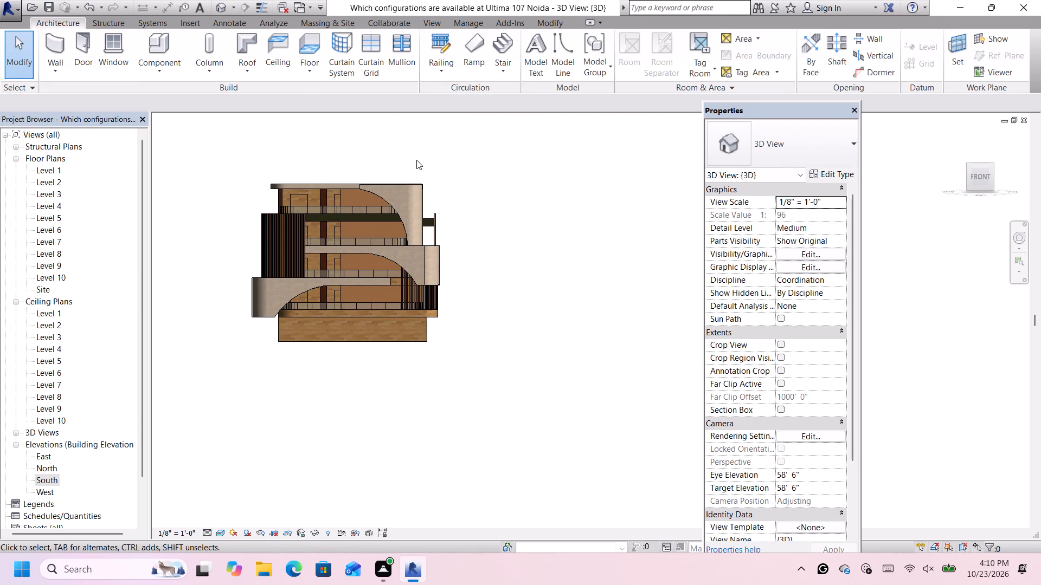
scroll(416, 160, down, 1)
scroll(377, 192, up, 4)
scroll(446, 168, up, 3)
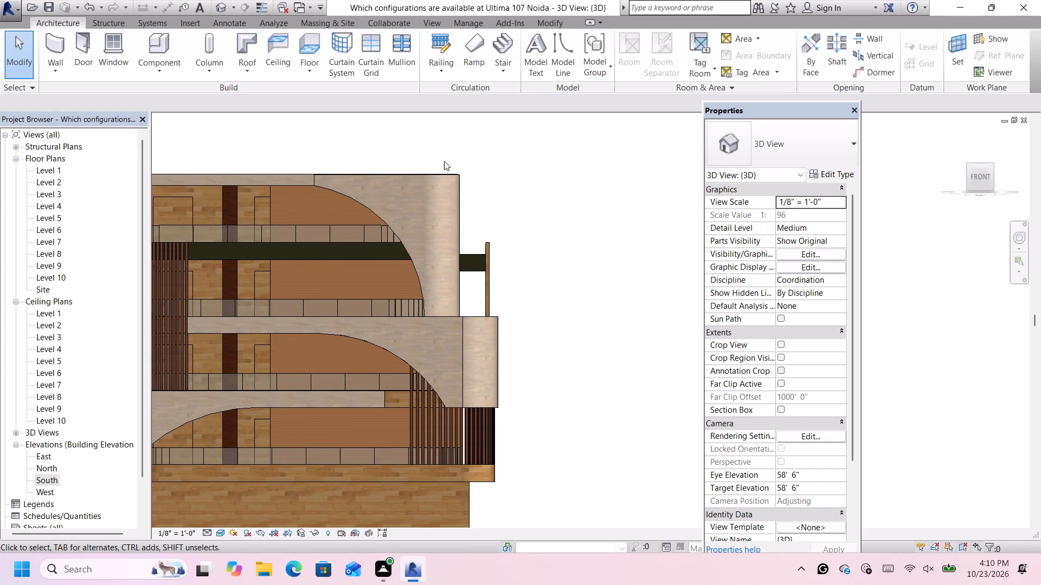
scroll(446, 158, down, 3)
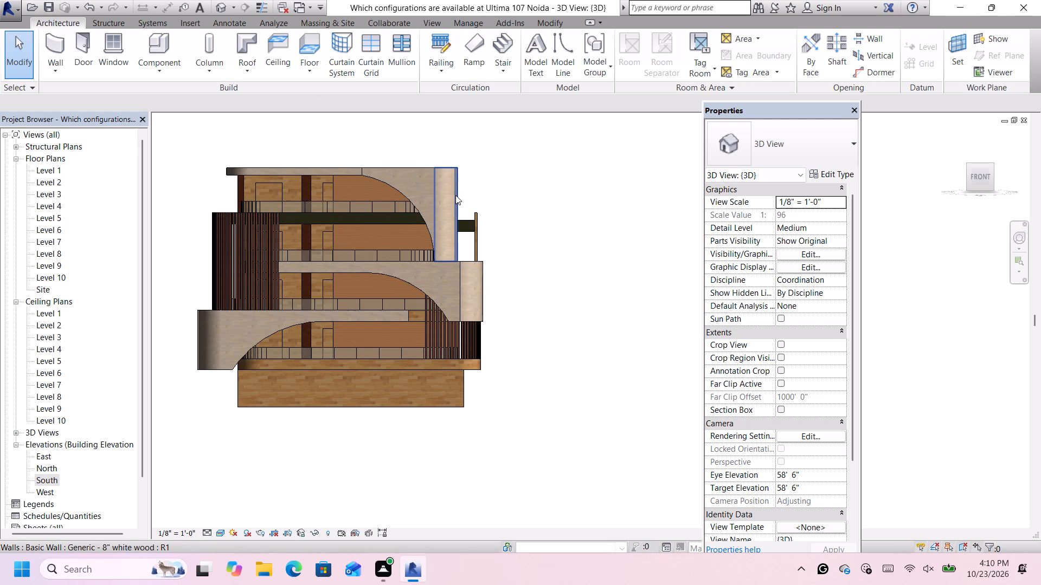
scroll(468, 238, up, 1)
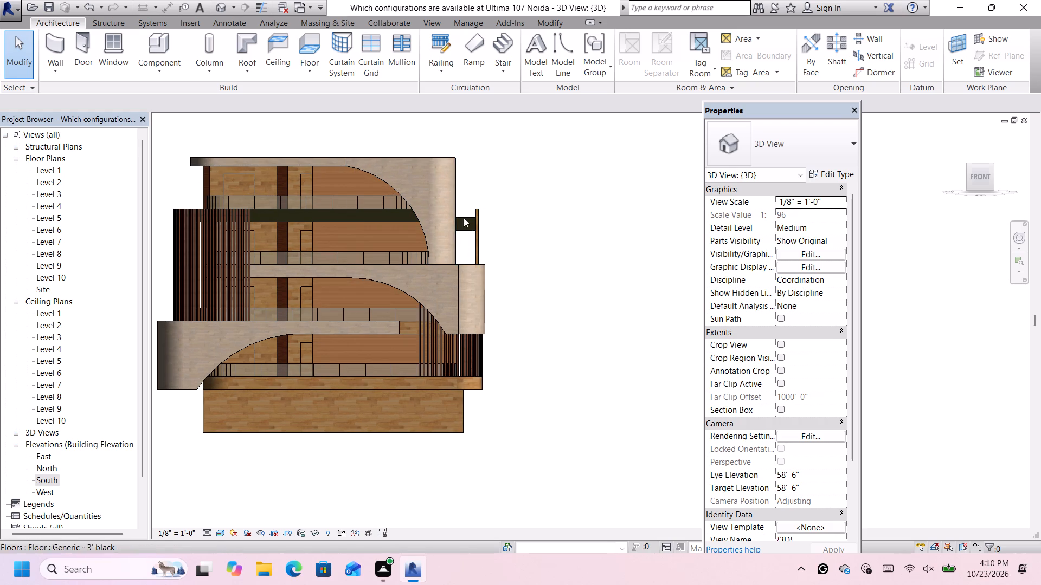
Nudge the upper east-side white wood wall eastward, toward the outer edge of the white wood wall below, checking it from the front.
click(969, 164)
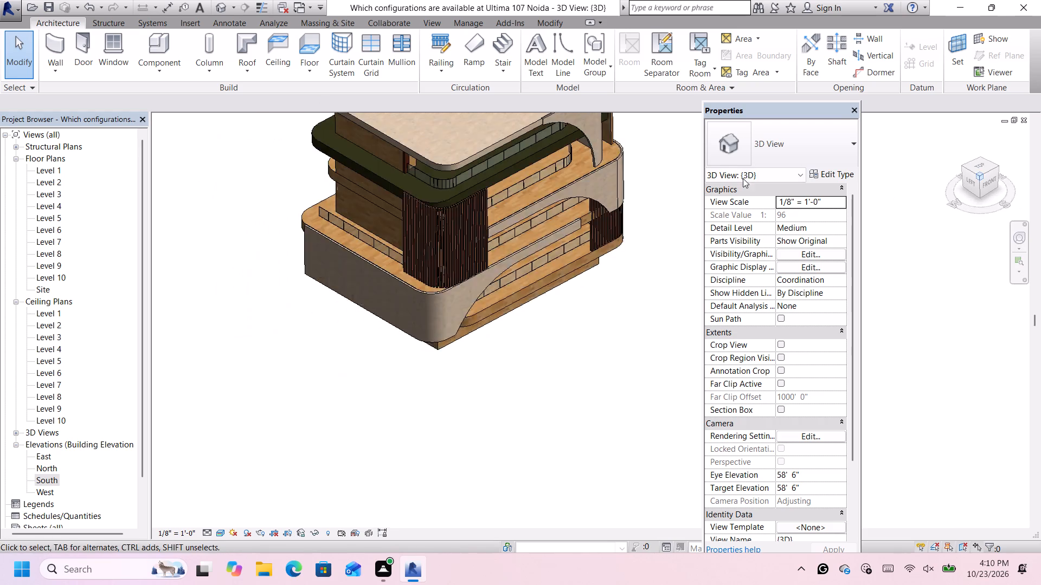
scroll(715, 173, down, 3)
scroll(654, 218, up, 4)
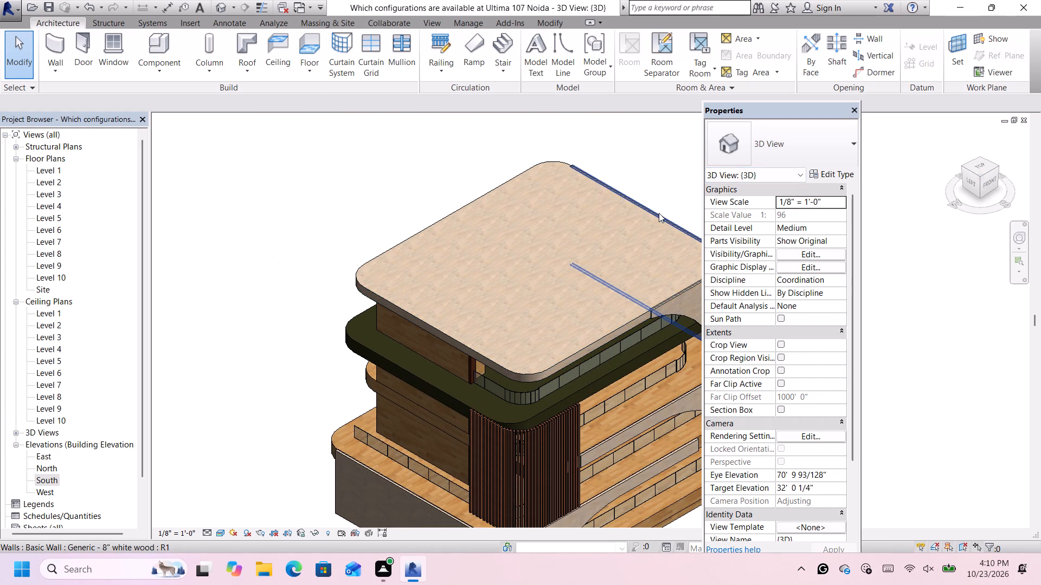
click(659, 213)
scroll(659, 213, down, 5)
scroll(704, 213, up, 1)
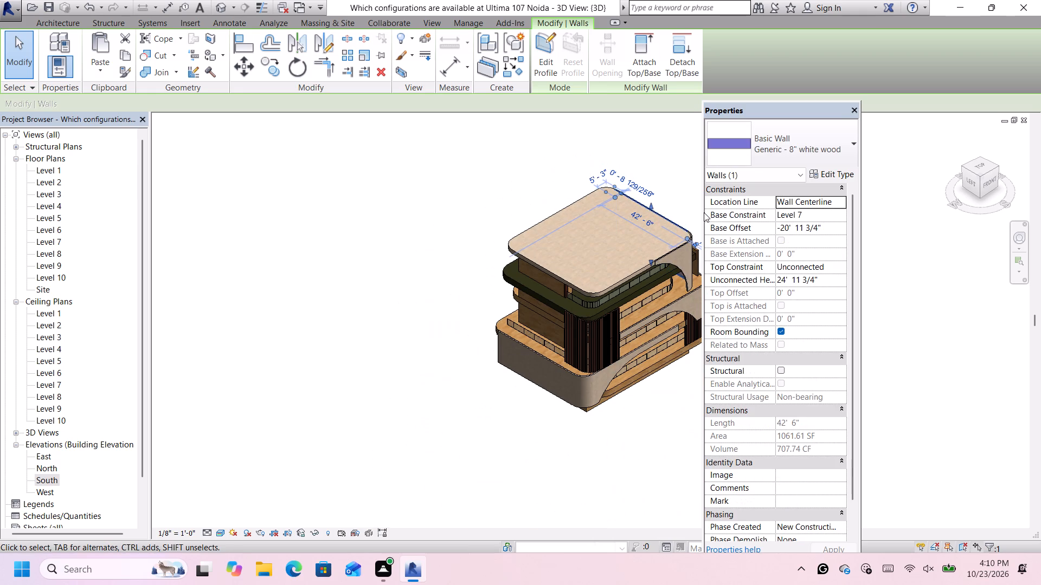
scroll(689, 230, up, 7)
key(Right)
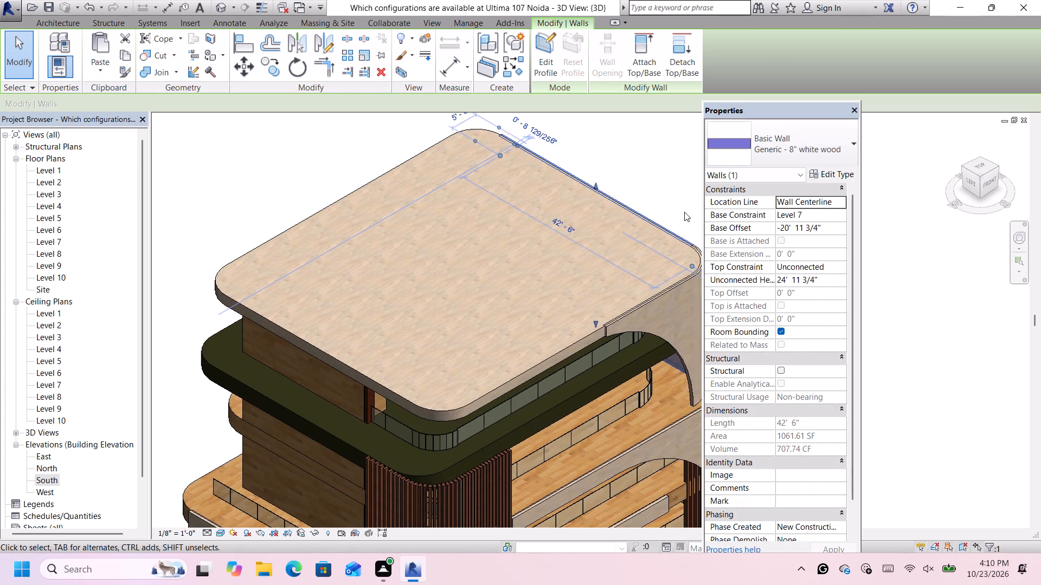
scroll(684, 212, down, 4)
key(Right)
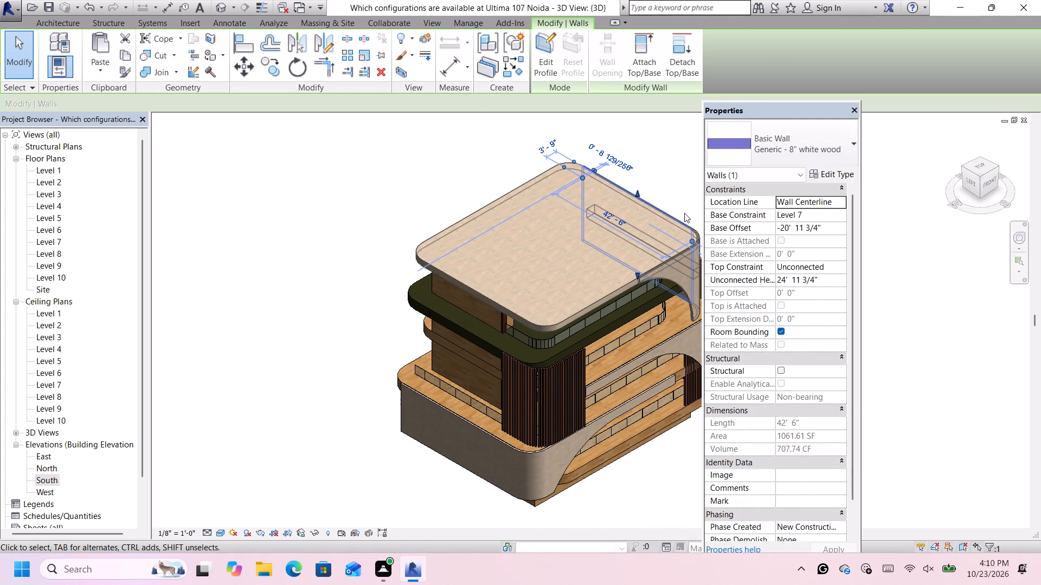
key(Right)
scroll(684, 213, down, 4)
scroll(704, 261, up, 3)
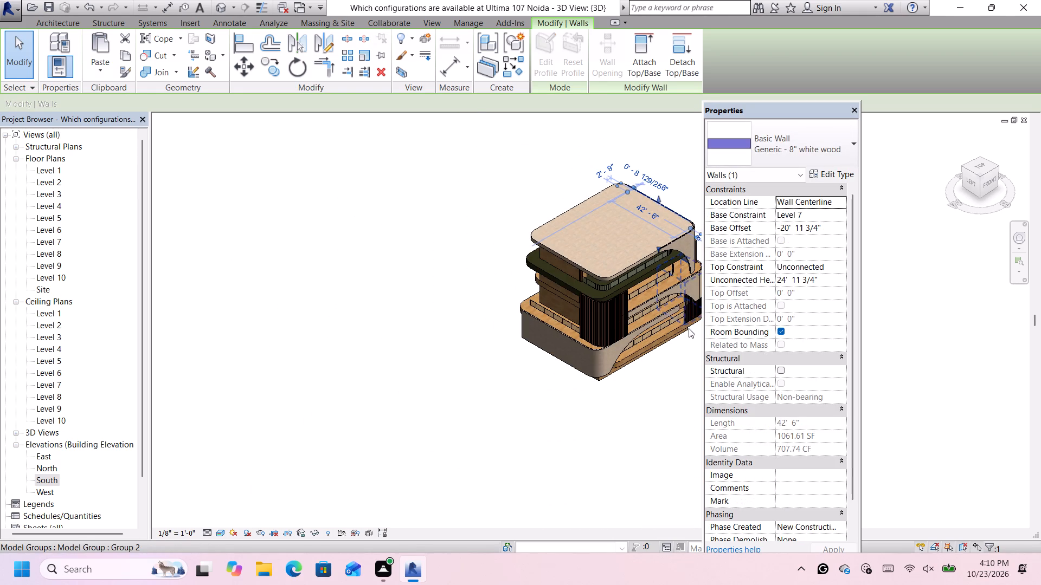
scroll(689, 328, up, 2)
click(988, 185)
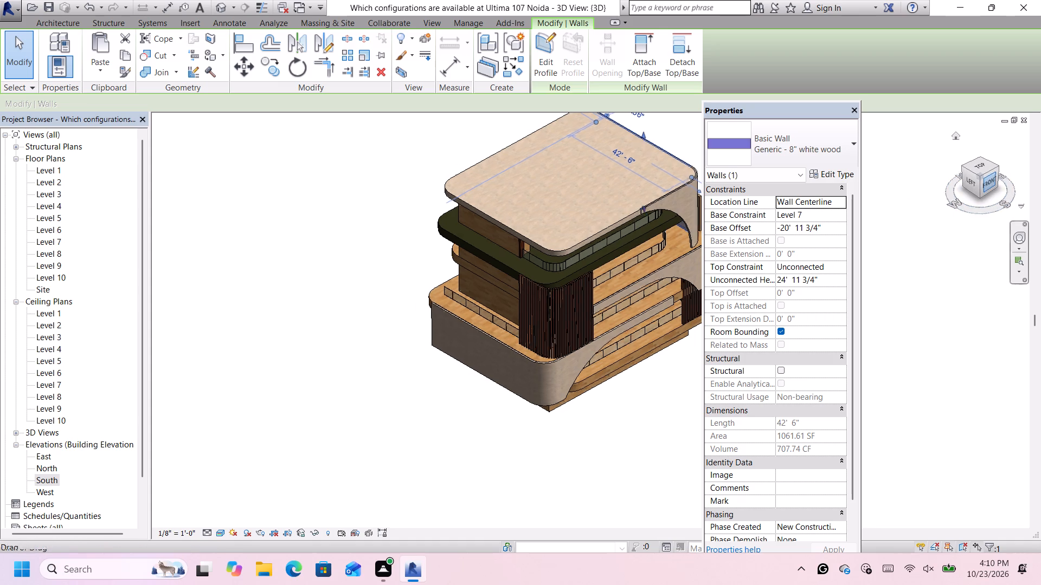
scroll(632, 203, down, 3)
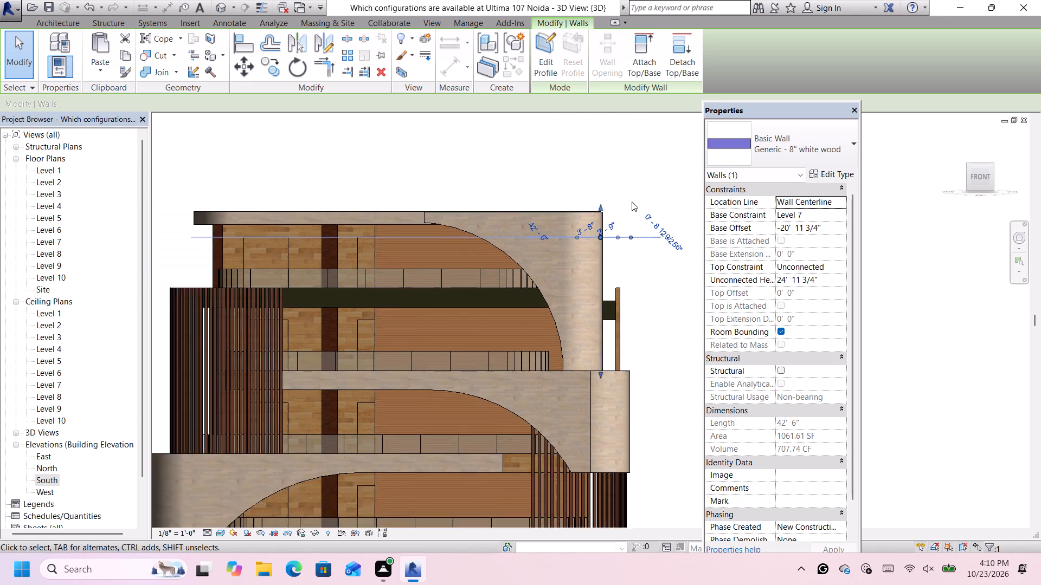
scroll(632, 201, down, 1)
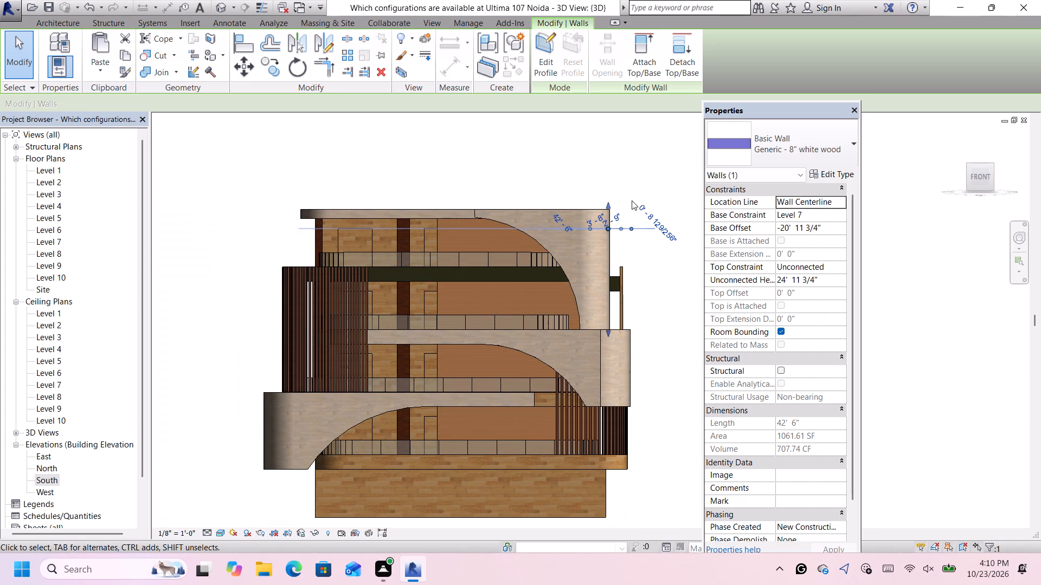
key(Left)
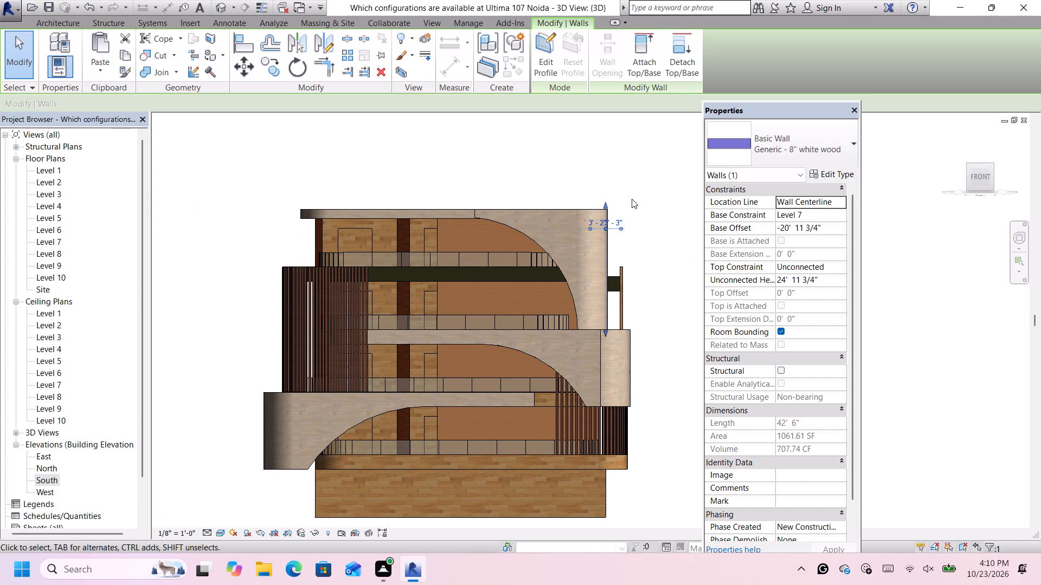
key(Right)
click(633, 199)
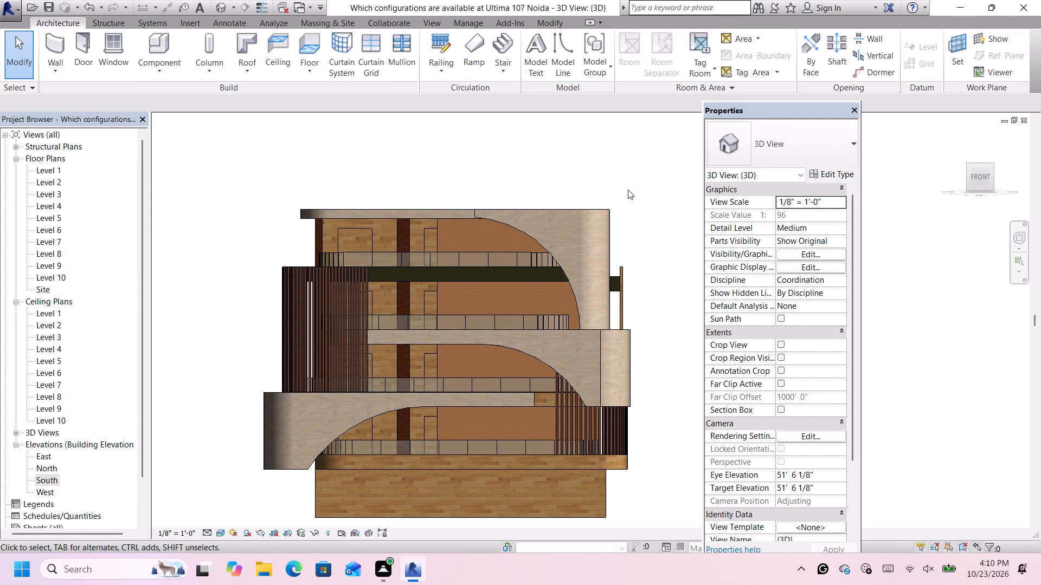
Examine the building from the front, in isometric and from the top, and check the roof against the levels in the South elevation.
scroll(568, 191, down, 3)
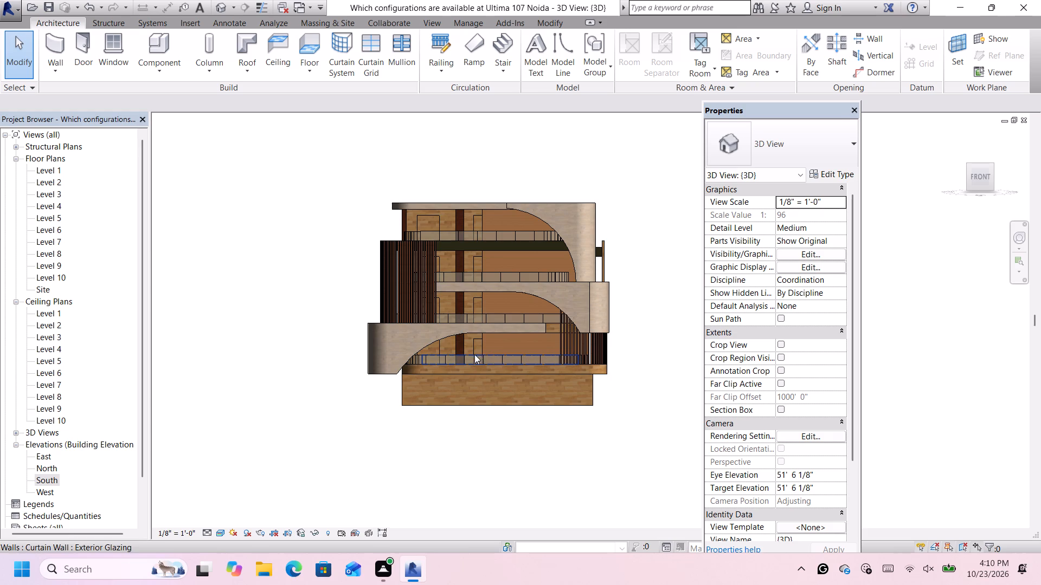
scroll(480, 382, up, 2)
scroll(498, 365, down, 3)
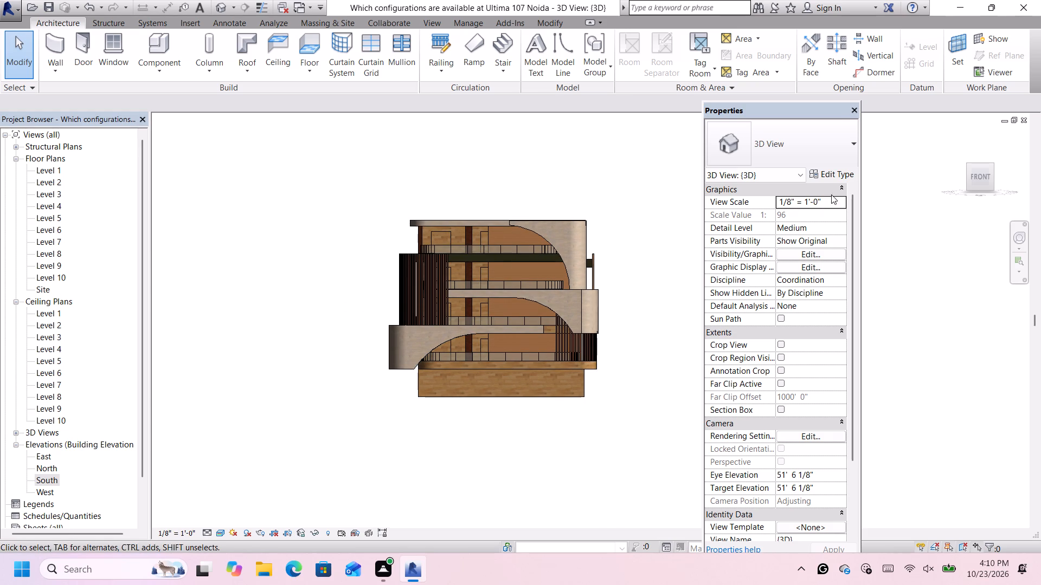
click(970, 164)
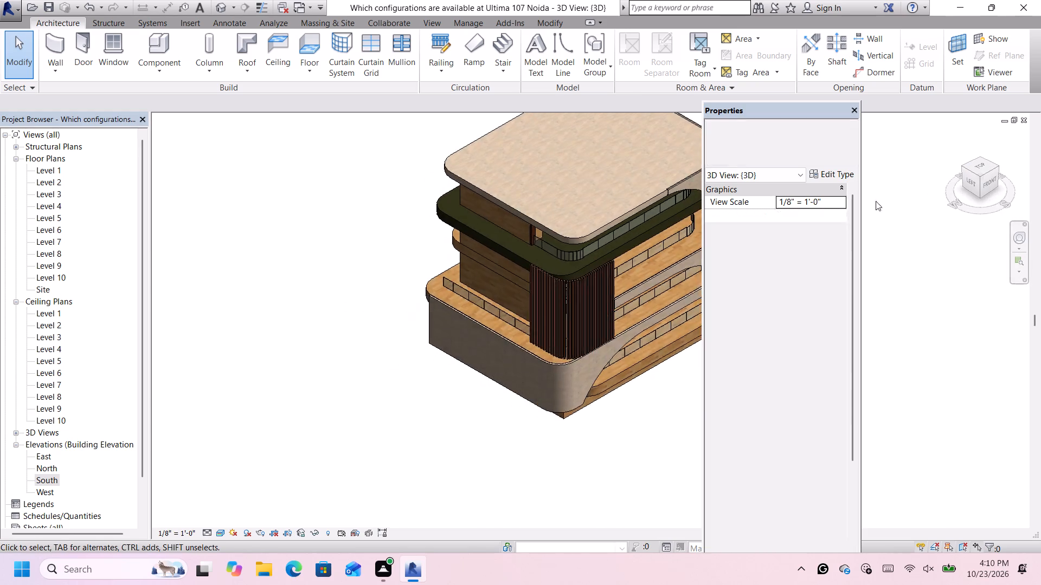
scroll(612, 188, down, 3)
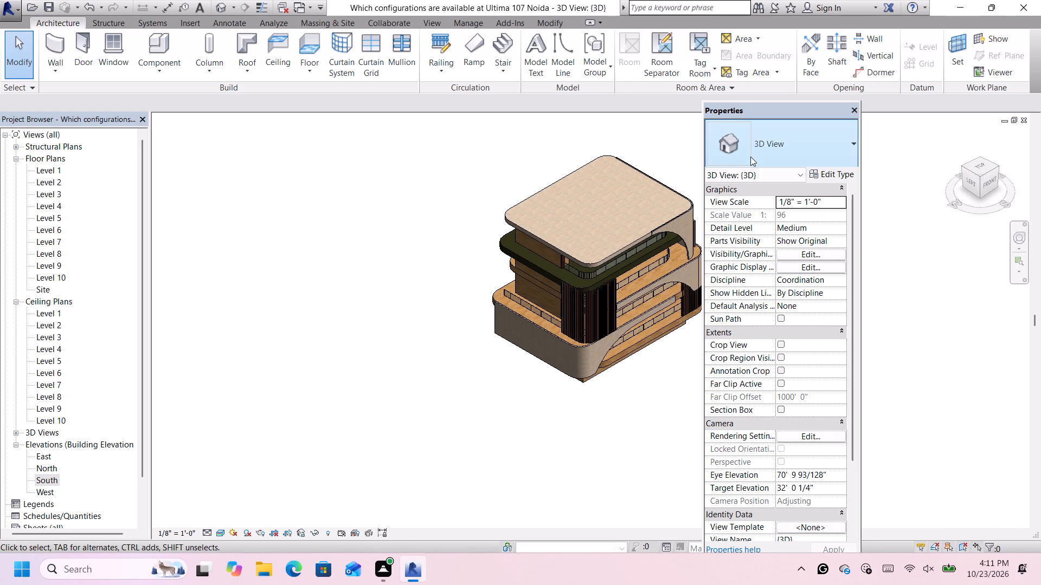
click(979, 166)
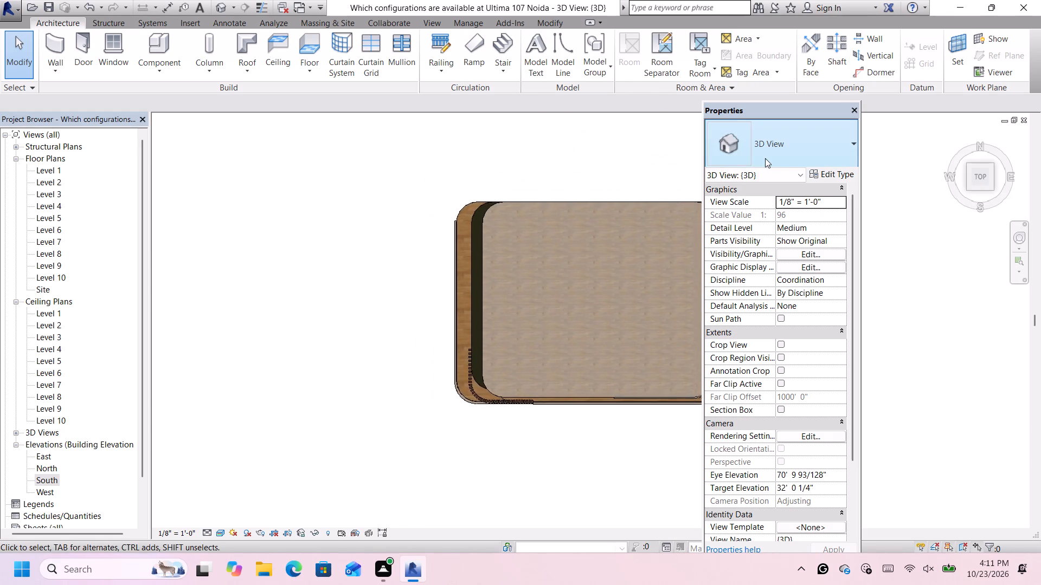
scroll(765, 159, down, 4)
scroll(676, 286, down, 6)
scroll(691, 275, up, 6)
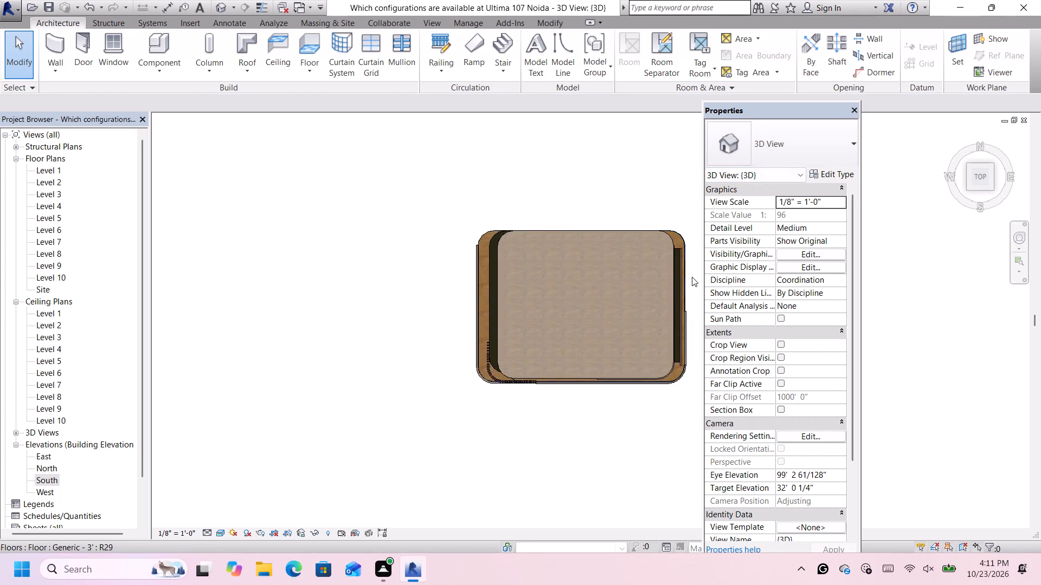
scroll(692, 277, up, 3)
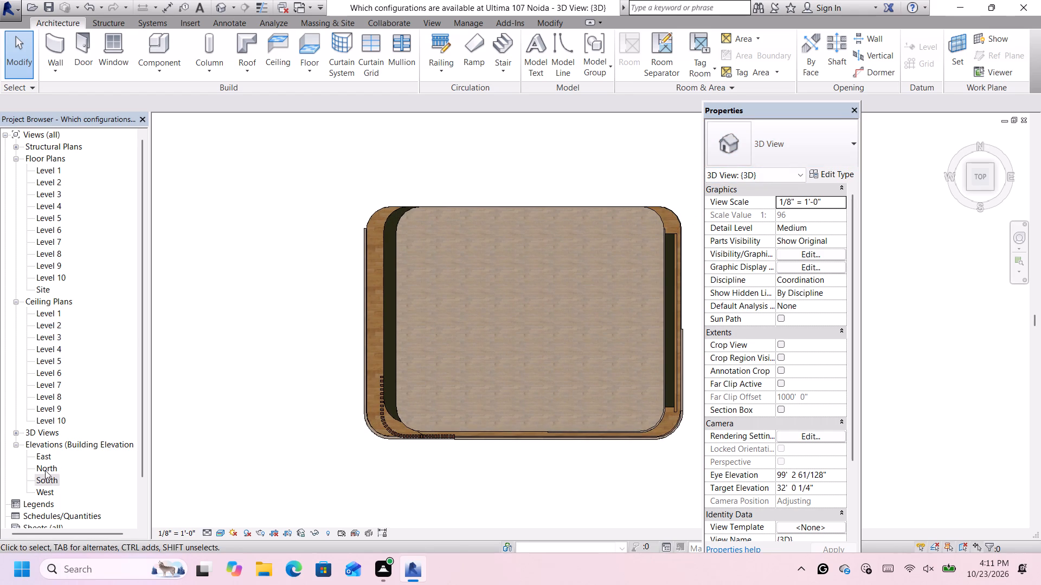
double_click(43, 476)
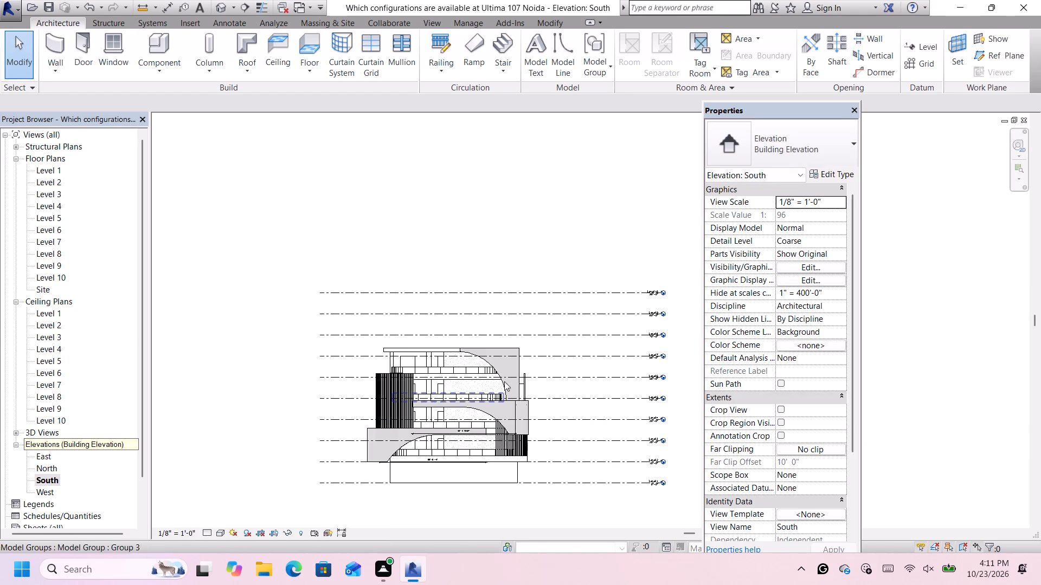
scroll(651, 355, up, 8)
scroll(656, 361, down, 4)
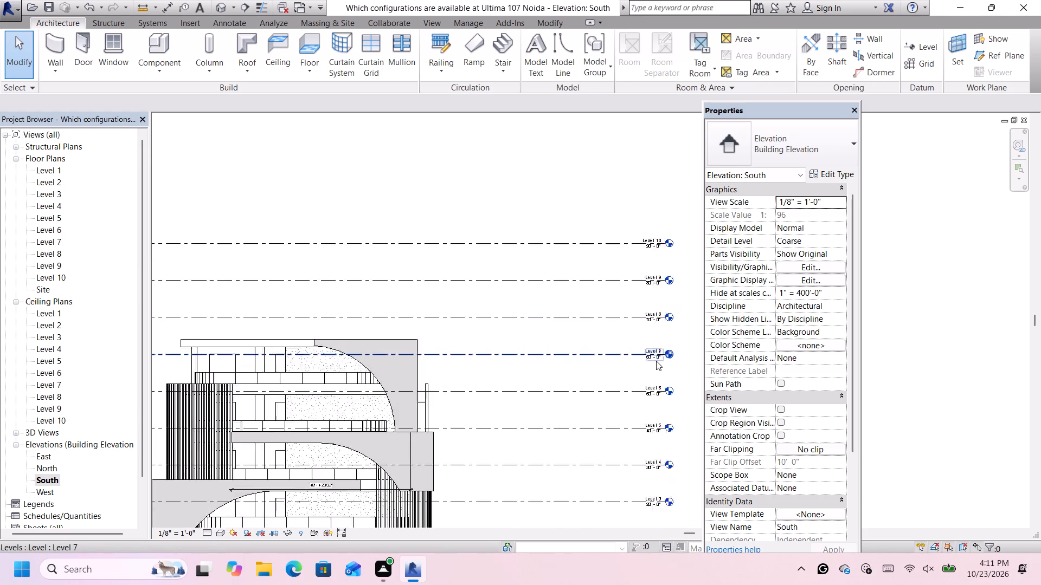
scroll(656, 361, down, 2)
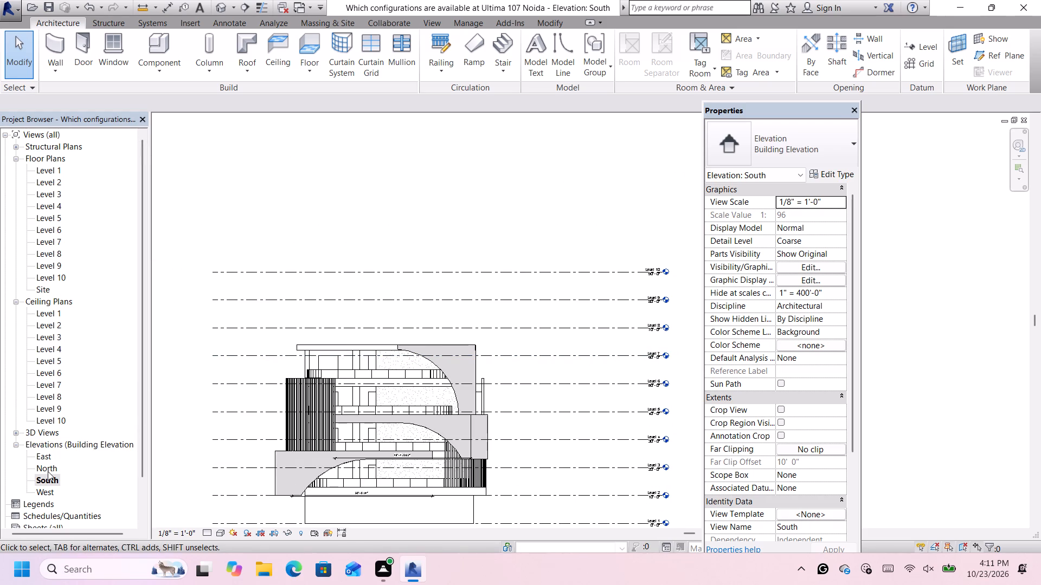
In the Level 7 plan, draw a rectangular Generic - 8" wood wall enclosure about 16'-5" by 12'-1" north of the roof's centre, with base offset 3'.
double_click(58, 240)
scroll(439, 367, down, 6)
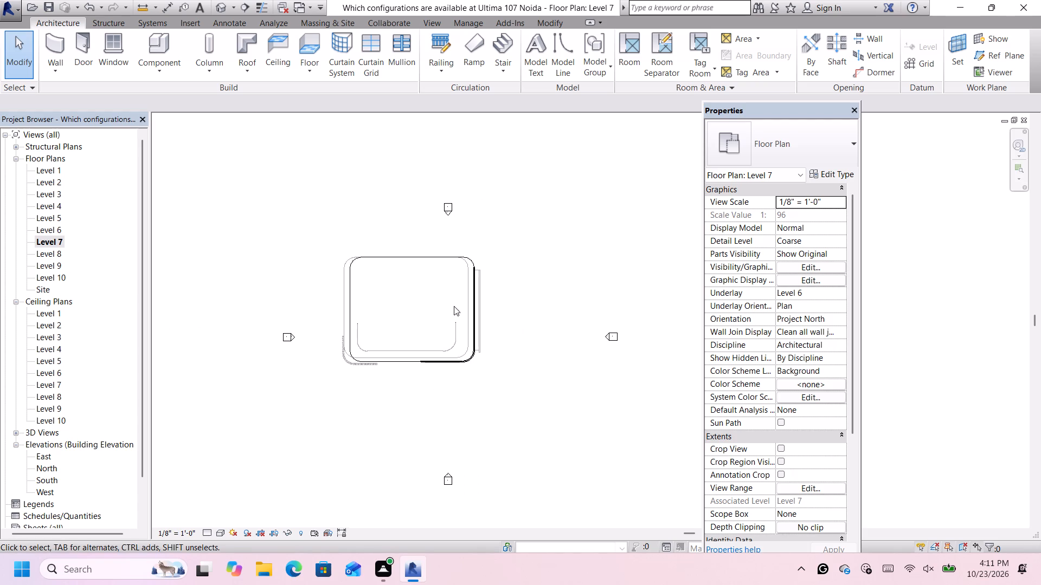
click(42, 48)
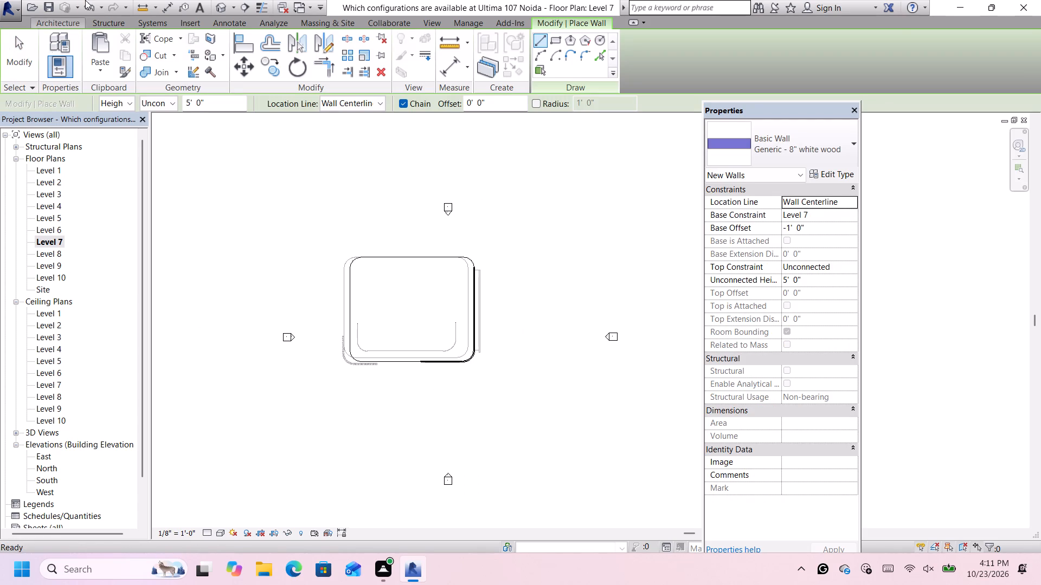
click(782, 141)
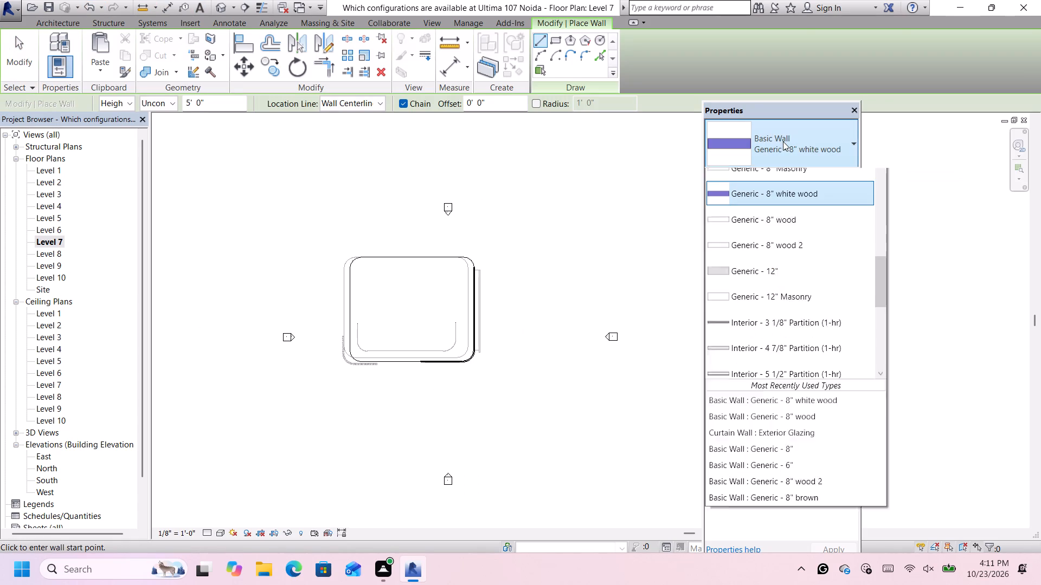
click(796, 249)
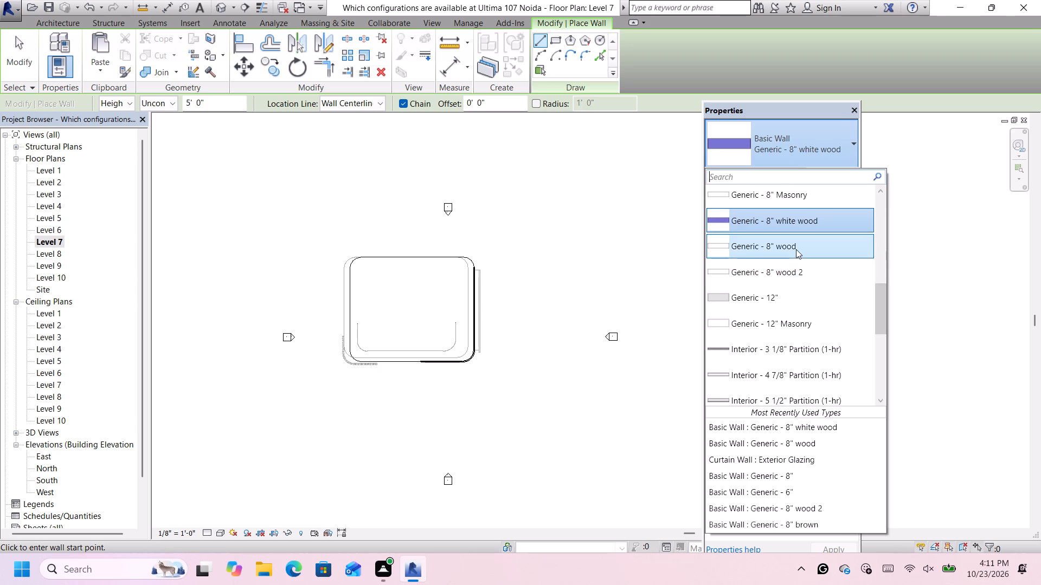
scroll(445, 271, up, 5)
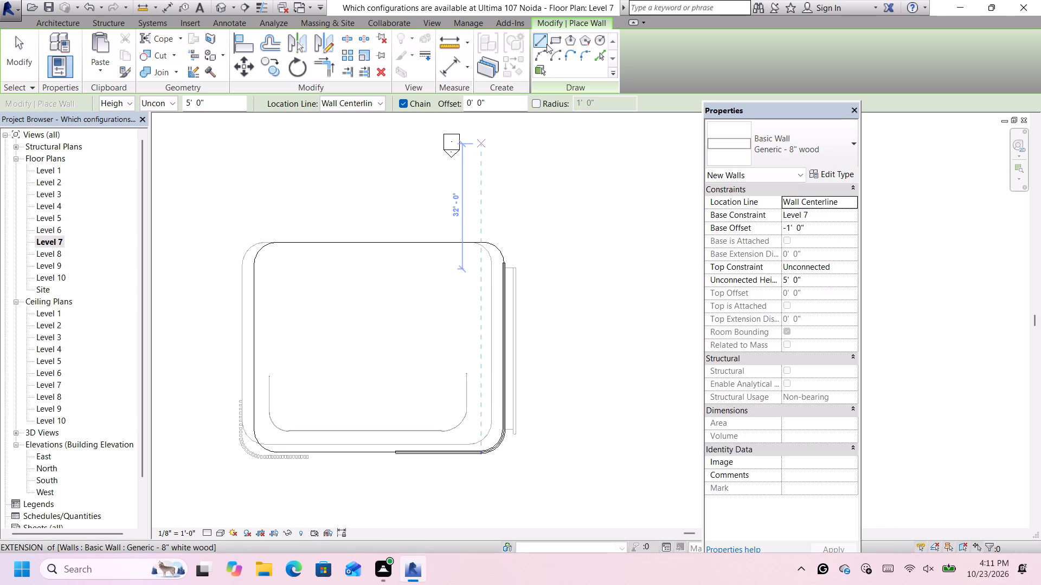
click(551, 41)
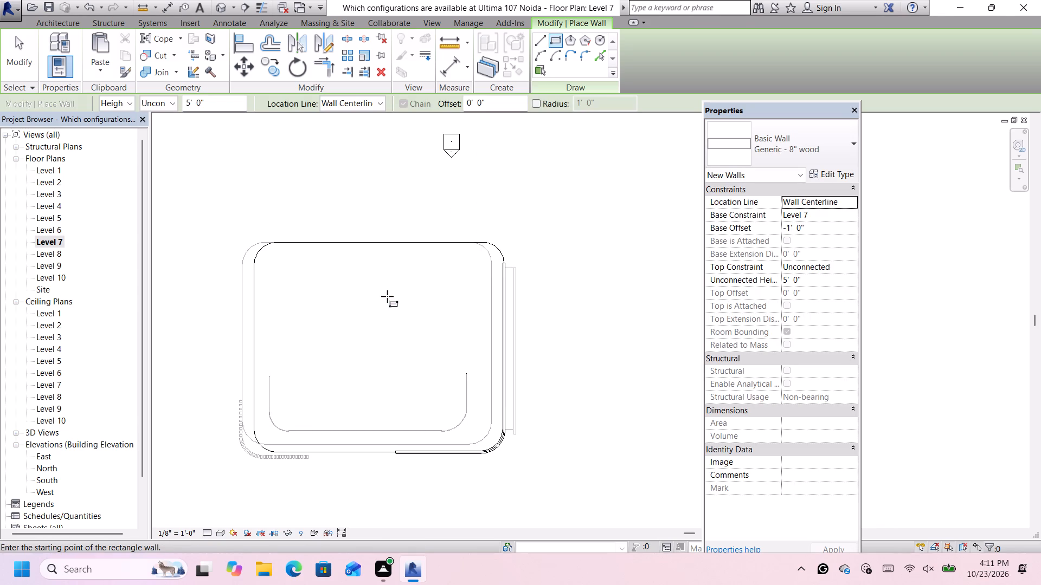
click(388, 296)
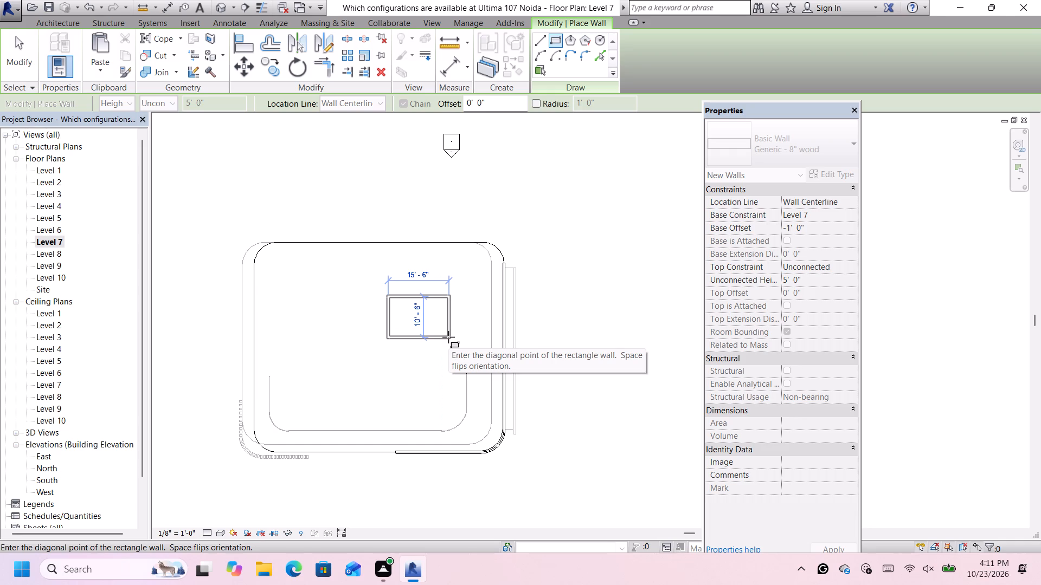
key(Escape)
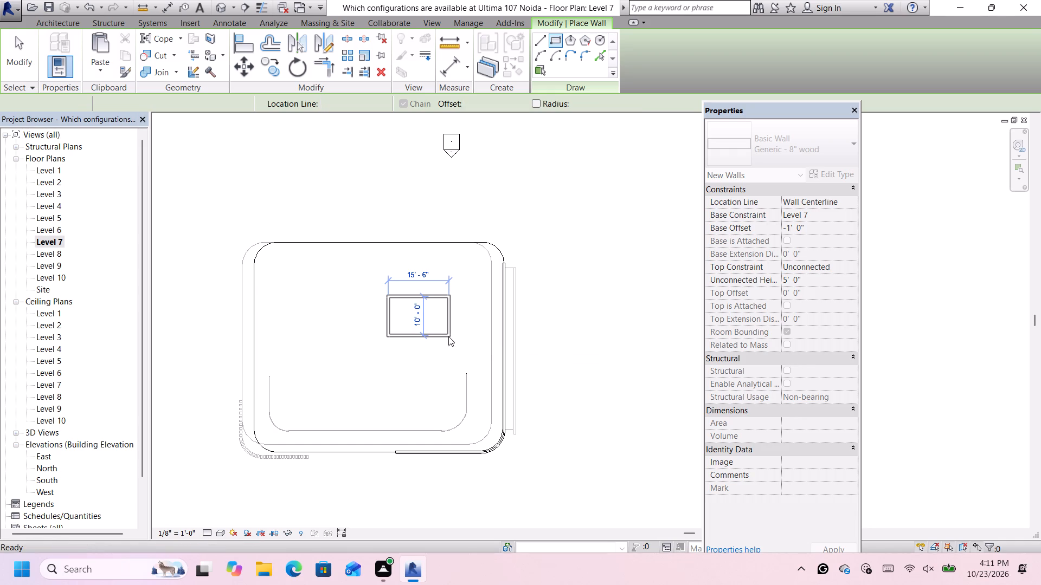
click(816, 229)
key(BackSpace)
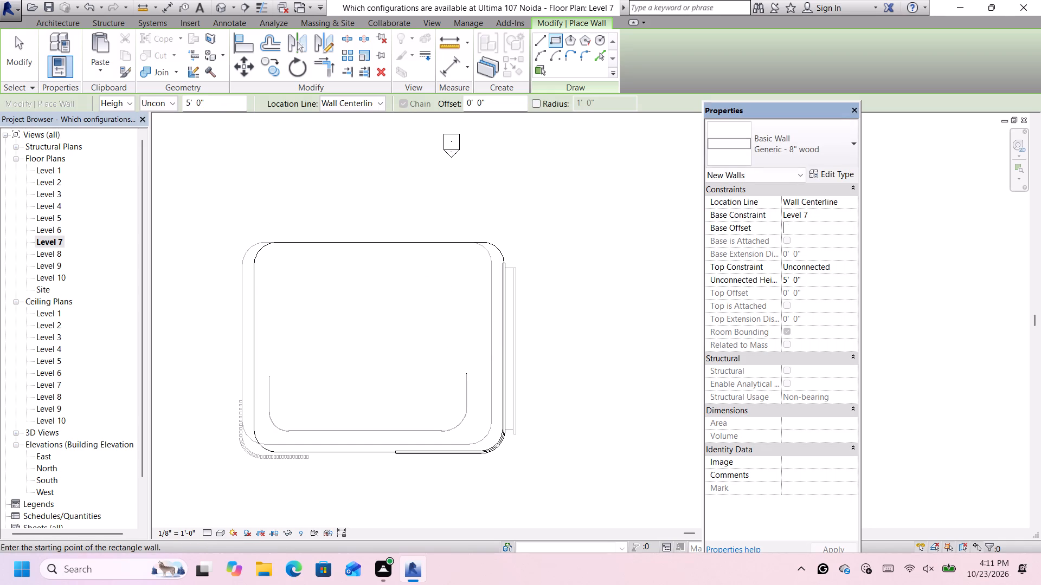
key(0)
key(BackSpace)
key(3)
key(apostrophe)
key(Return)
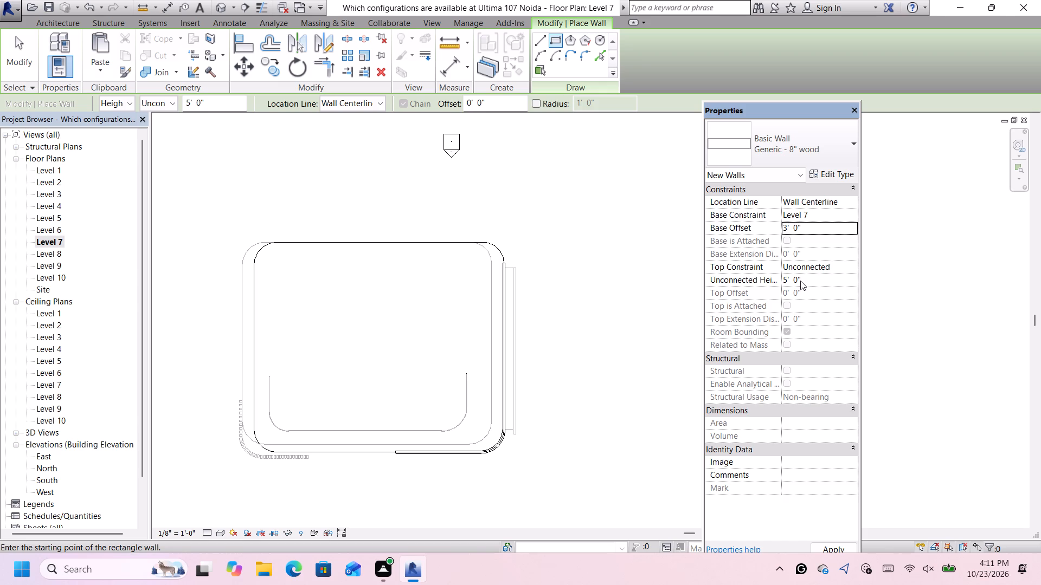
click(808, 280)
click(808, 278)
scroll(611, 284, down, 1)
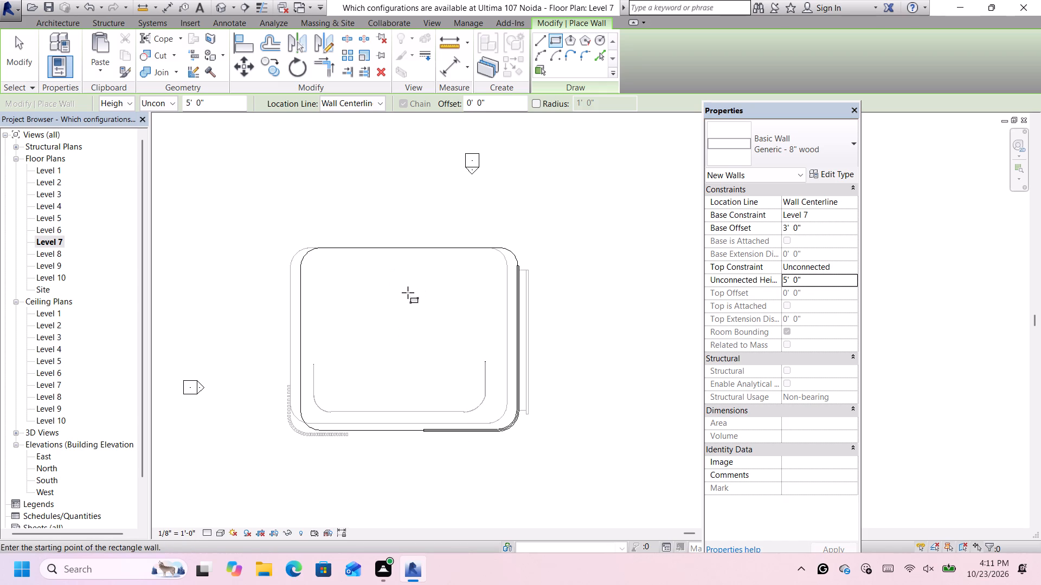
click(408, 292)
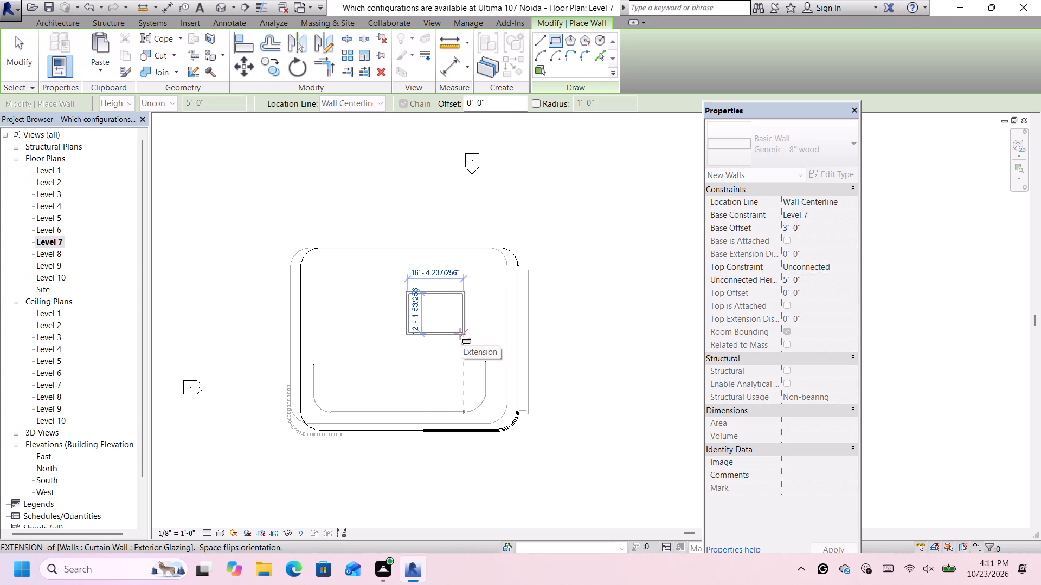
click(460, 334)
key(Escape)
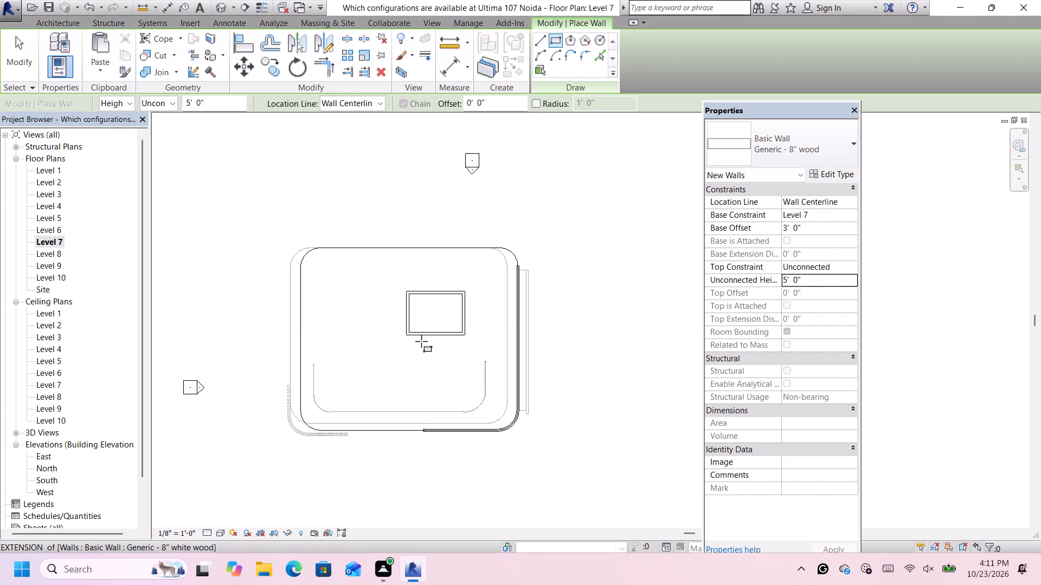
key(Escape)
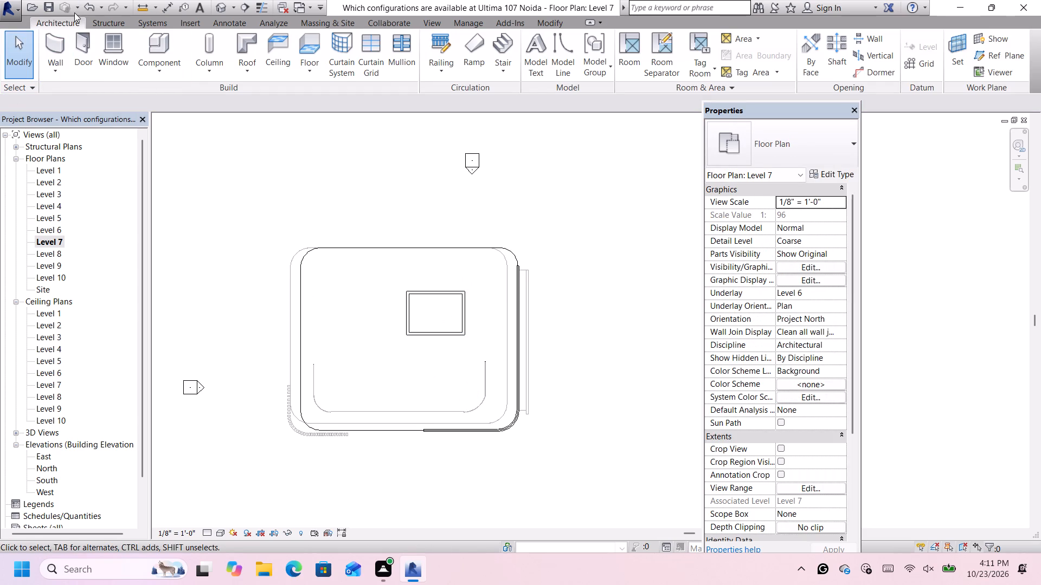
Inspect the new rooftop wall enclosure in the 3D view, in isometric and from the front.
click(223, 6)
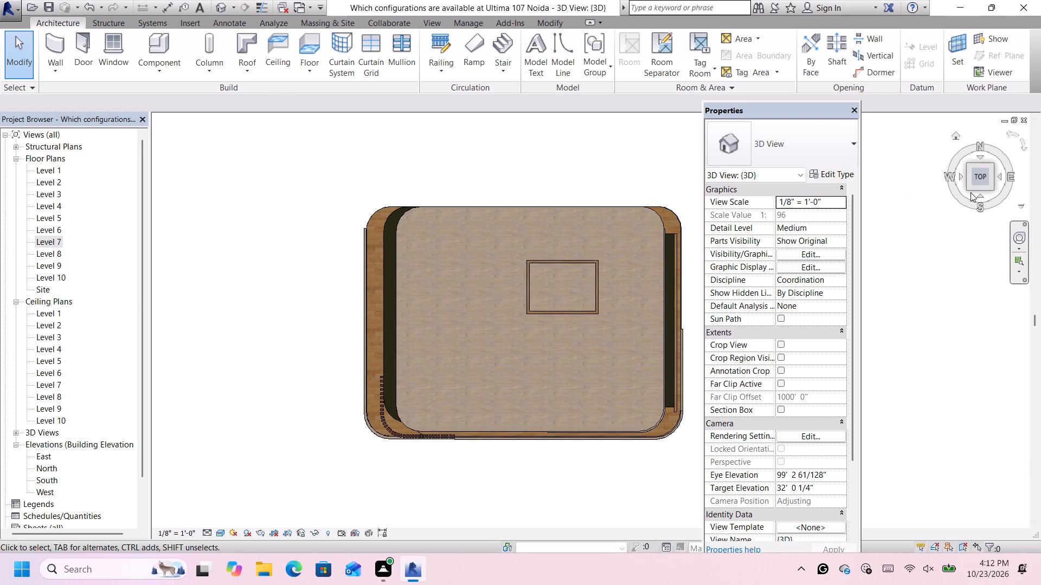
click(967, 190)
scroll(539, 220, up, 2)
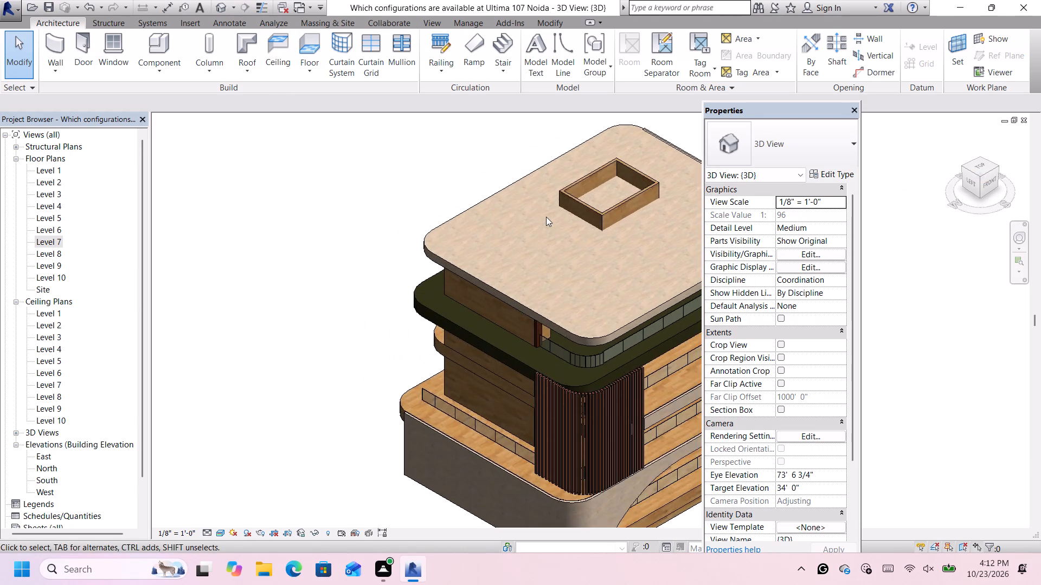
scroll(546, 217, down, 5)
scroll(651, 162, up, 1)
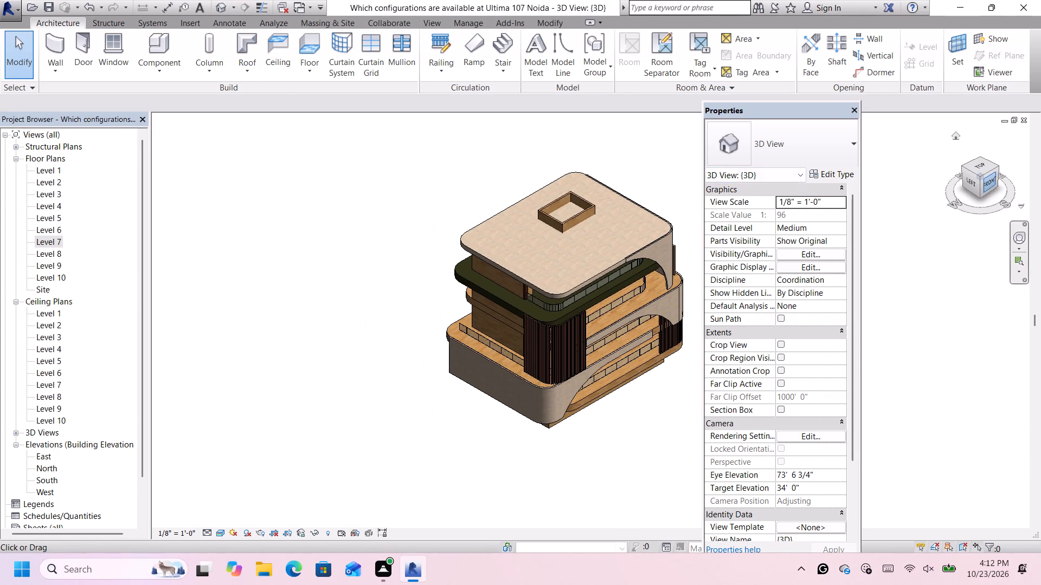
click(991, 180)
scroll(635, 164, down, 3)
scroll(637, 181, up, 3)
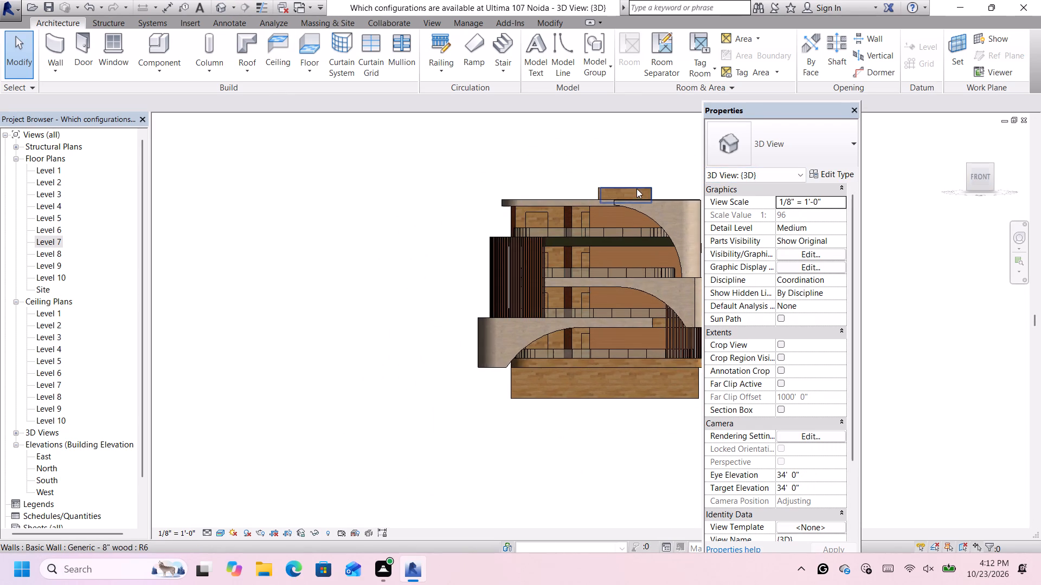
Set the base offset of all four rooftop enclosure walls to 4' and check them against the roof from the front.
click(637, 188)
scroll(690, 211, up, 4)
scroll(754, 224, up, 3)
scroll(616, 156, up, 3)
drag(660, 152, 432, 192)
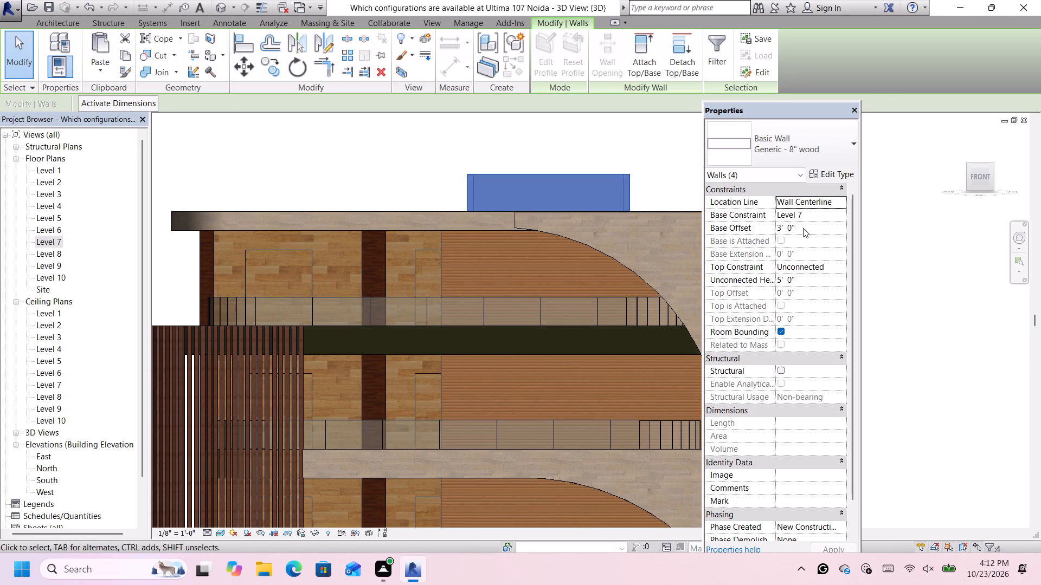
click(803, 228)
key(BackSpace)
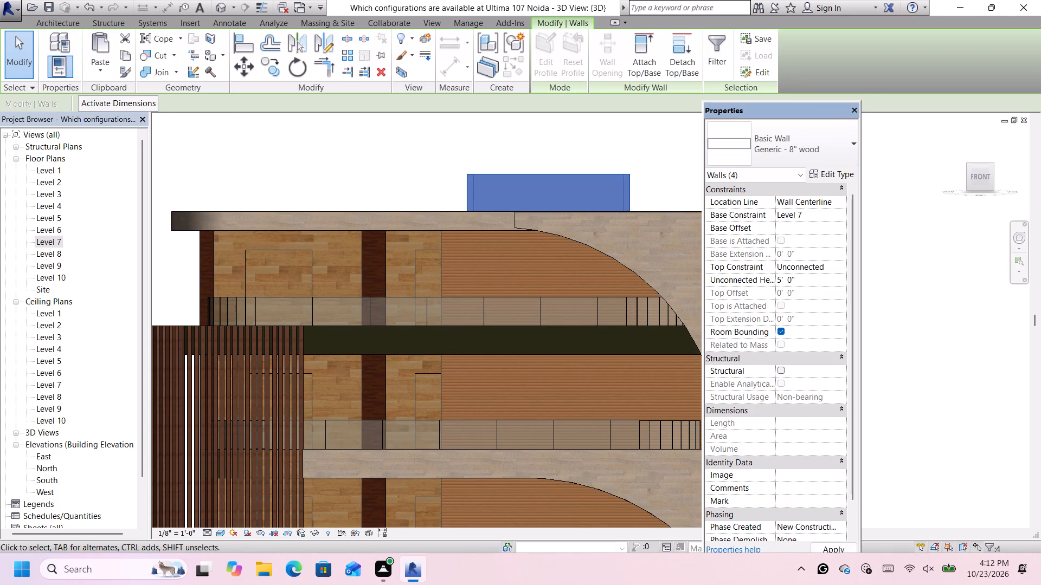
text(4')
key(Return)
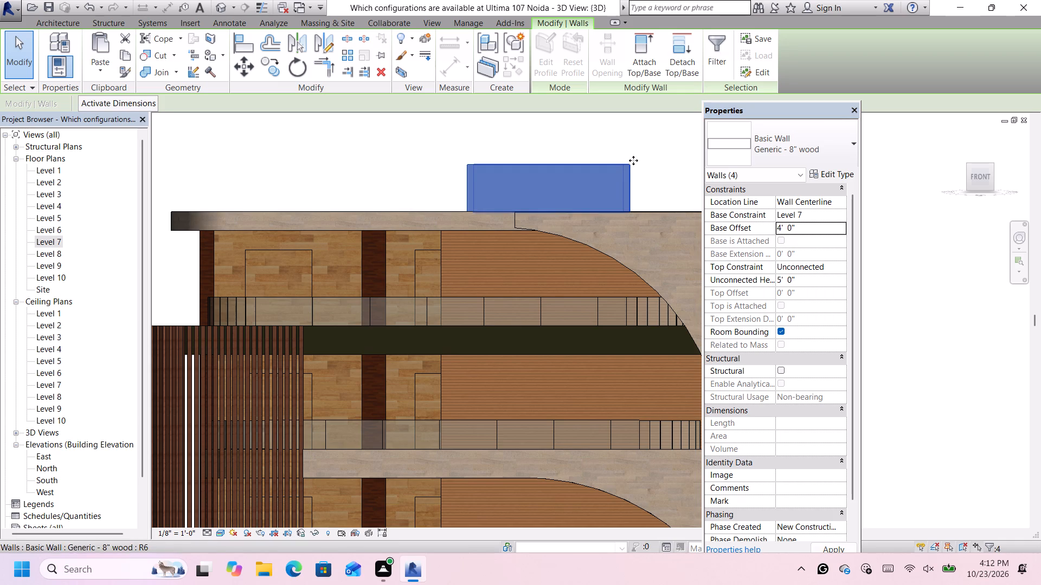
scroll(646, 157, down, 7)
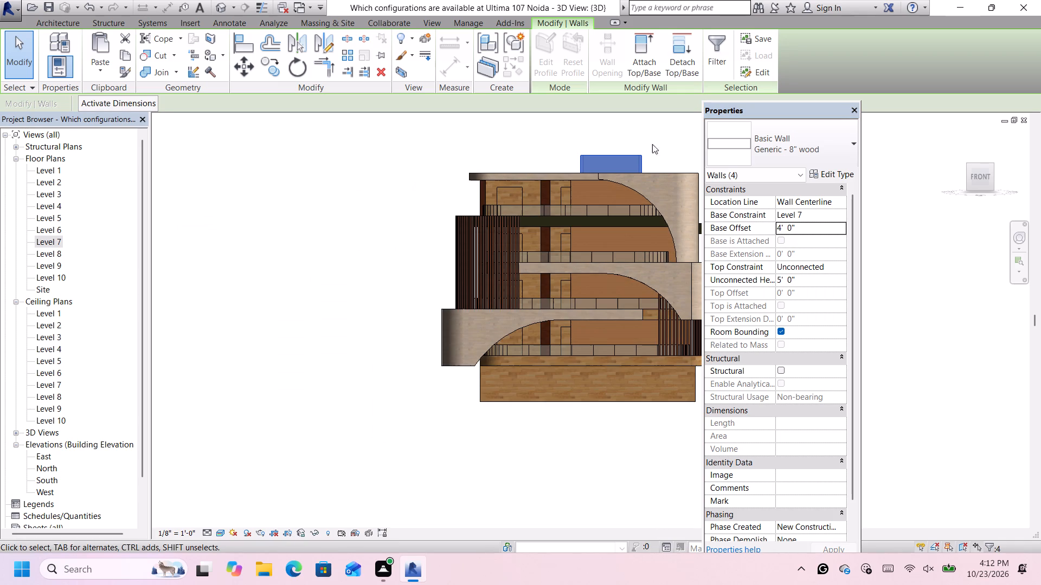
scroll(671, 141, up, 2)
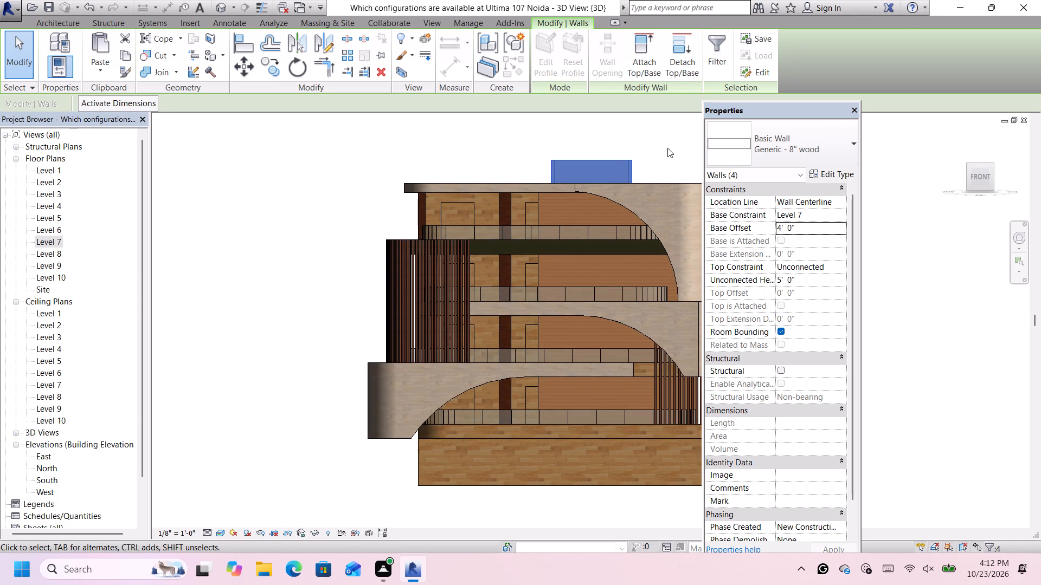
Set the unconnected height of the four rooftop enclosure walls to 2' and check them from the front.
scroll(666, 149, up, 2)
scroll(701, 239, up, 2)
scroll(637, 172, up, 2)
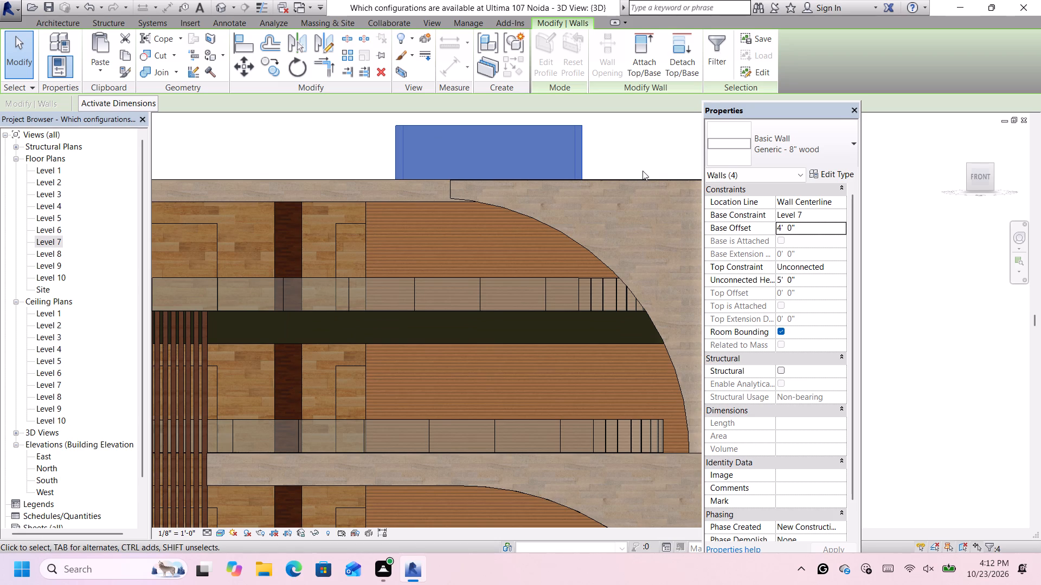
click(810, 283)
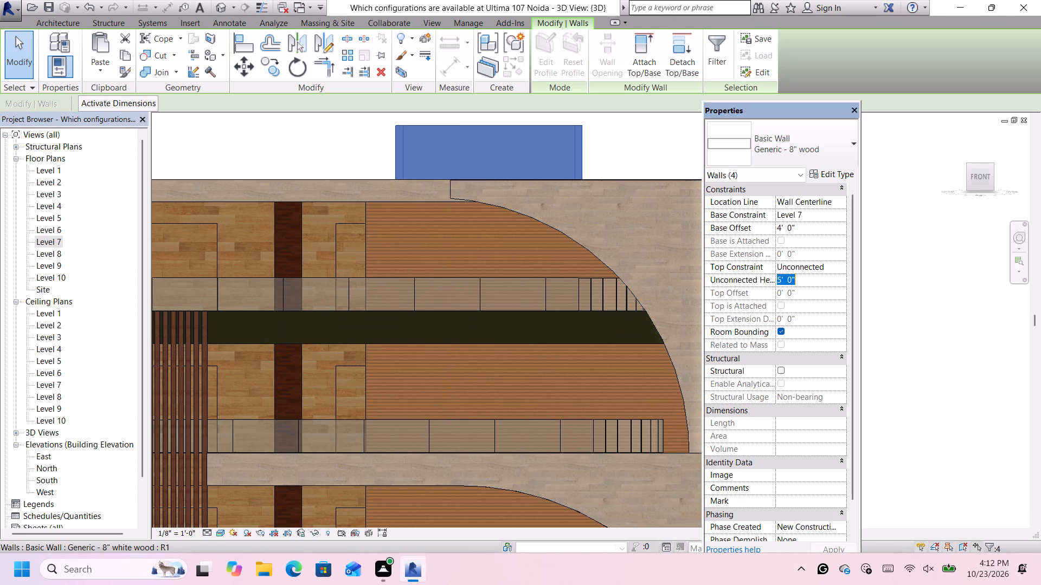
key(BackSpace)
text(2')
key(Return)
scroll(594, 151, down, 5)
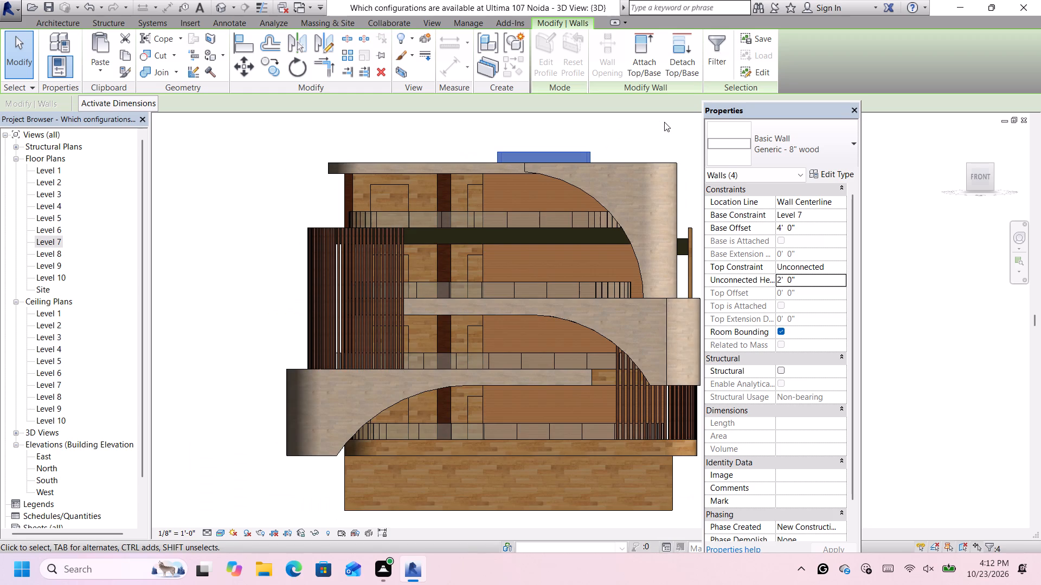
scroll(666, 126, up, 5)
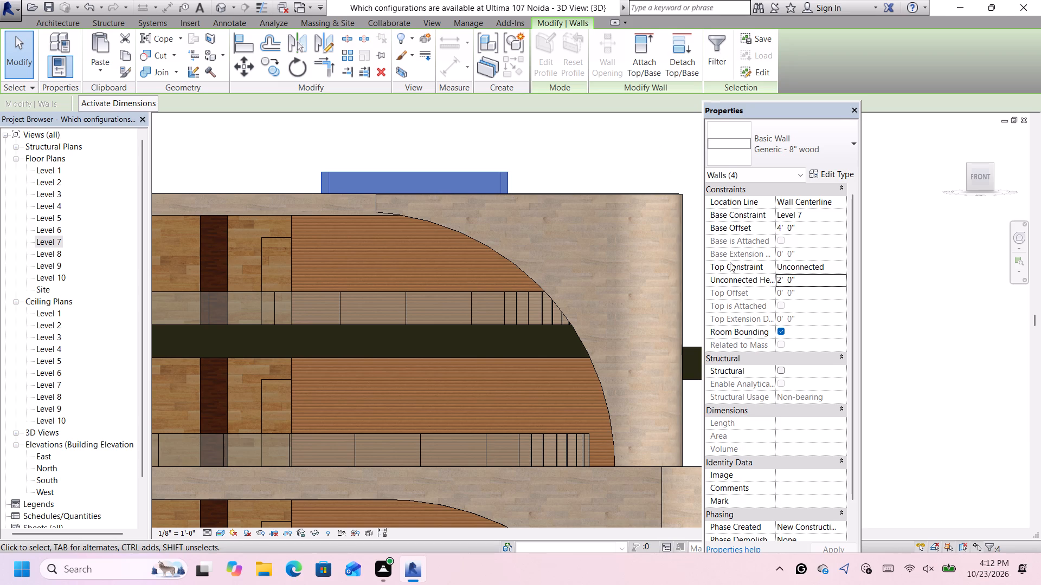
Set the unconnected height of the four rooftop enclosure walls to 1' and clear the selection.
click(800, 283)
key(BackSpace)
key(BackSpace)
key(BackSpace)
key(BackSpace)
key(BackSpace)
key(BackSpace)
key(BackSpace)
key(BackSpace)
key(BackSpace)
key(BackSpace)
key(BackSpace)
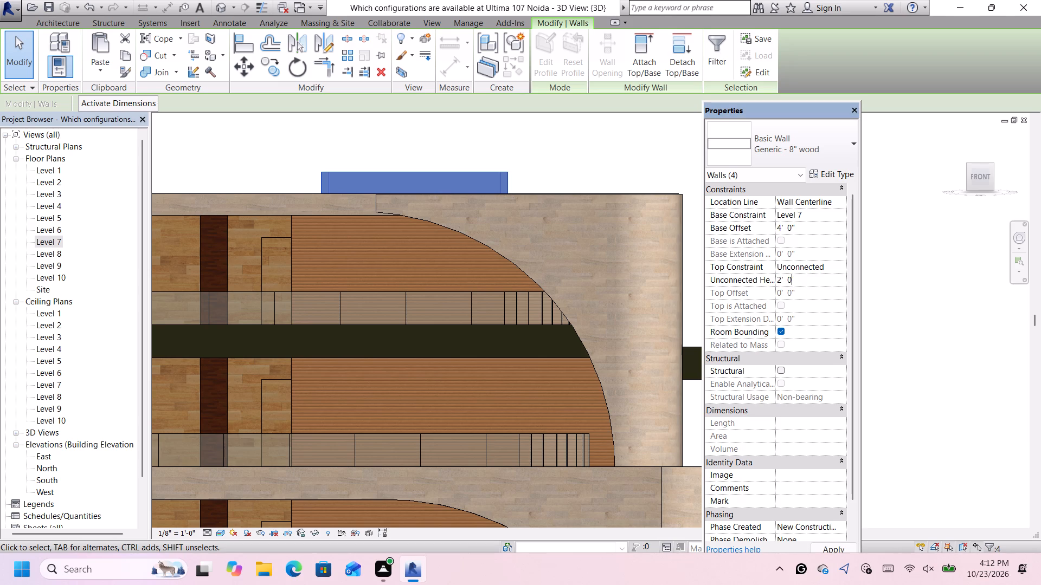
text(1')
key(Return)
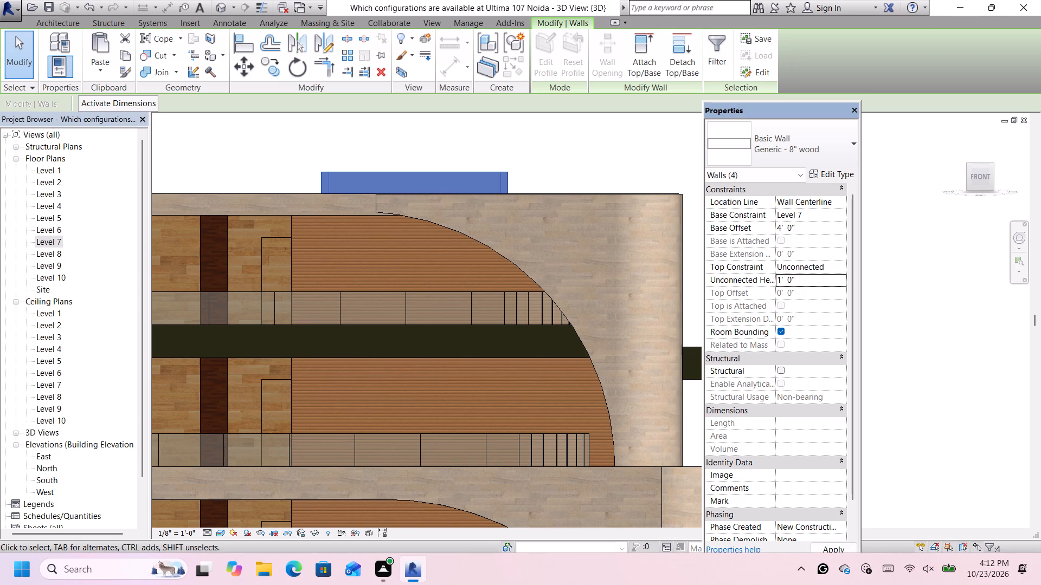
scroll(561, 158, down, 4)
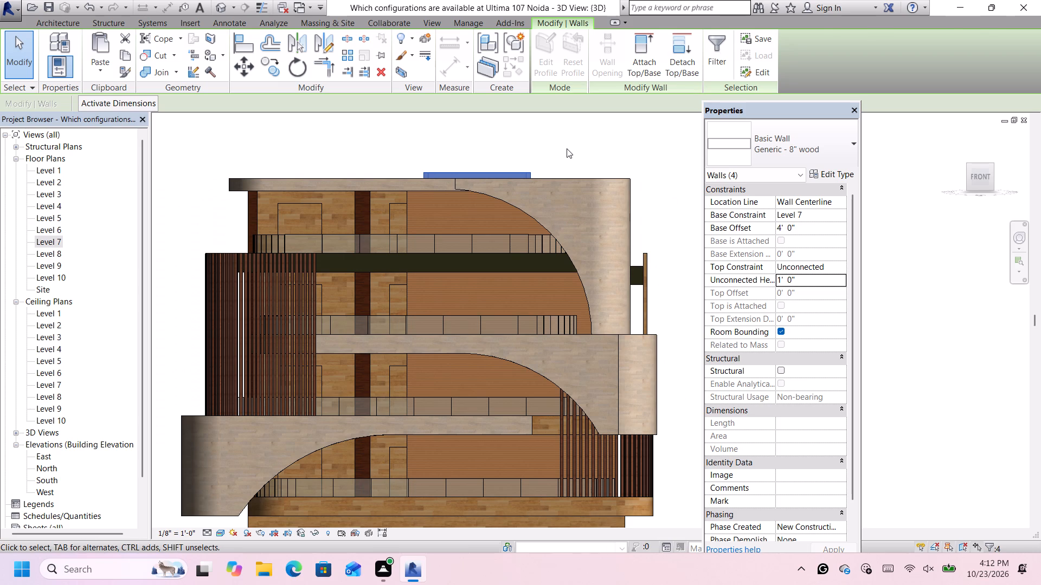
click(567, 148)
Examine the rooftop enclosure from the top, in the Level 7 and Level 8 plans, and against the levels in the South elevation.
click(969, 162)
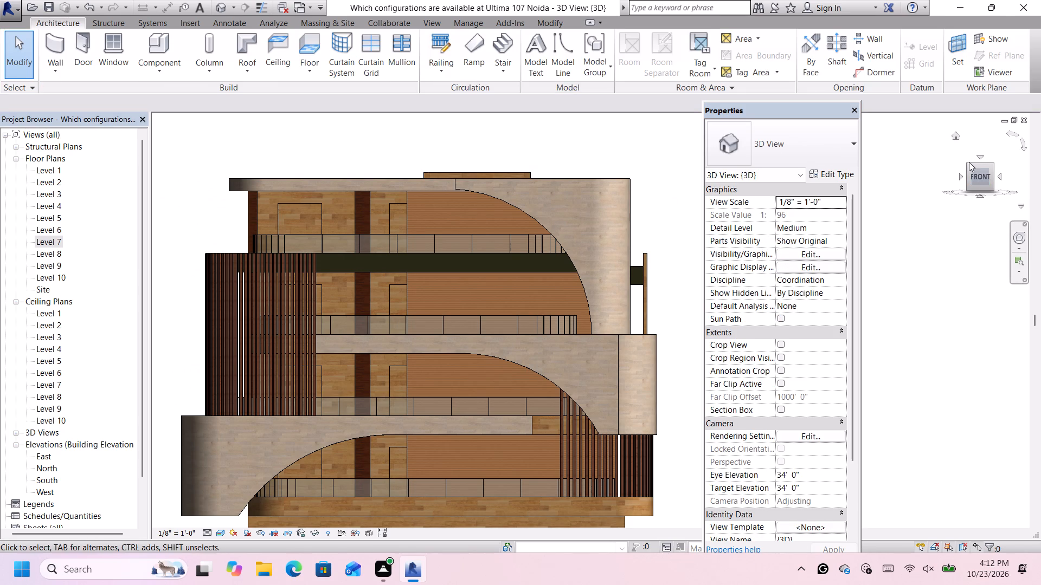
click(969, 165)
click(977, 164)
scroll(613, 154, down, 2)
scroll(642, 190, up, 5)
scroll(626, 209, down, 2)
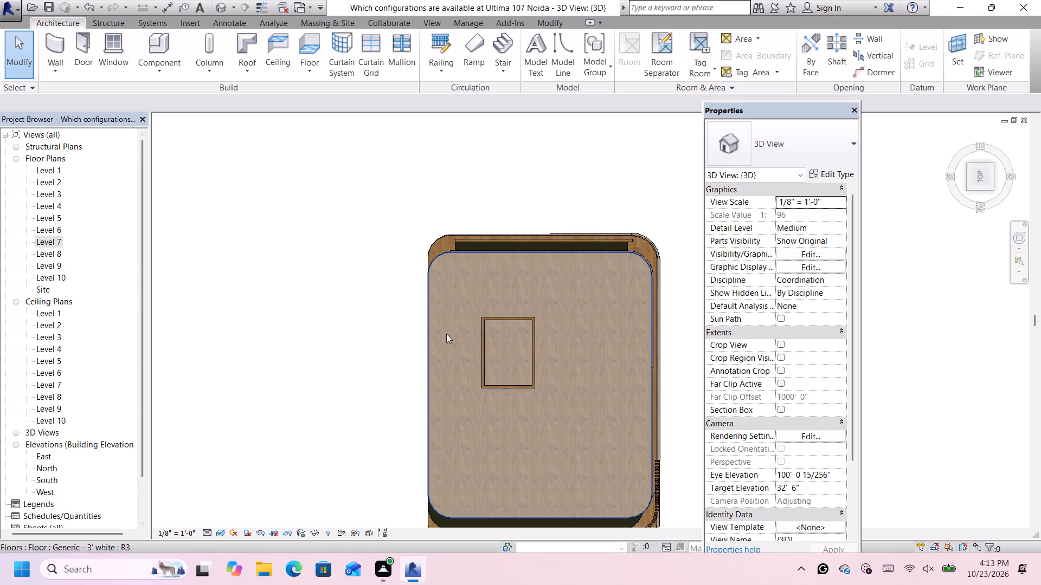
click(531, 335)
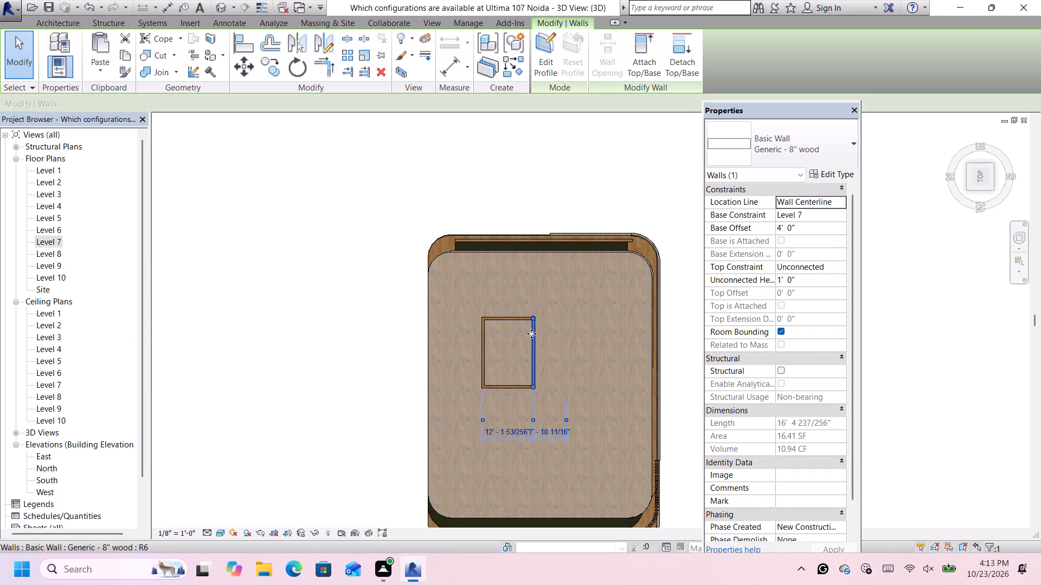
click(246, 319)
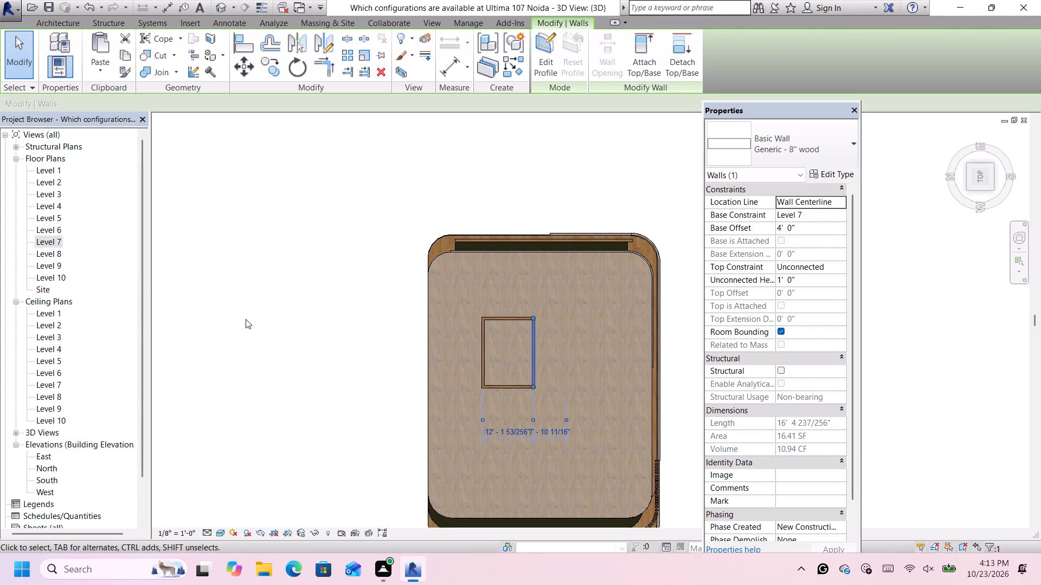
scroll(70, 311, down, 1)
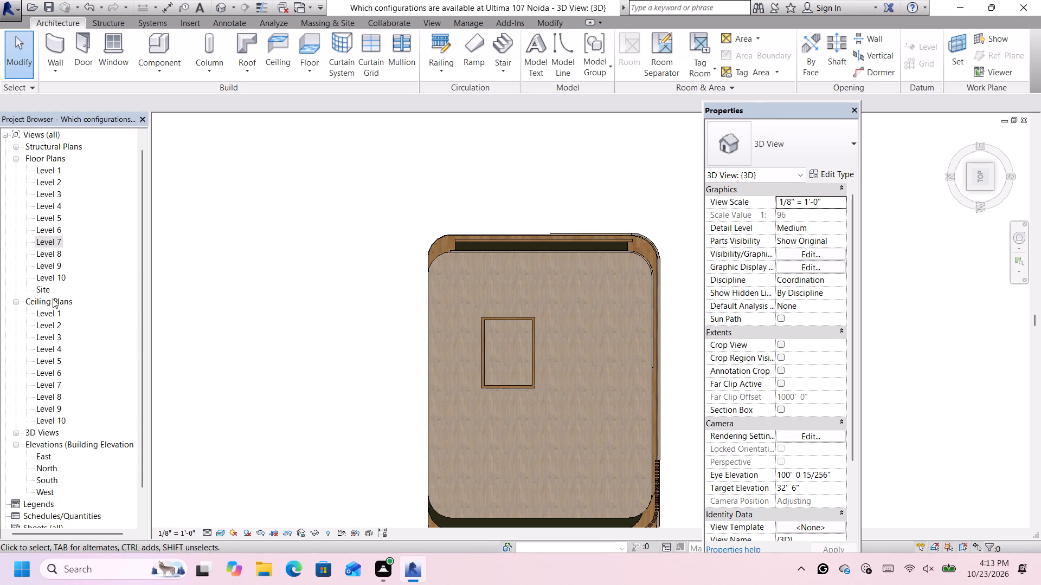
double_click(52, 229)
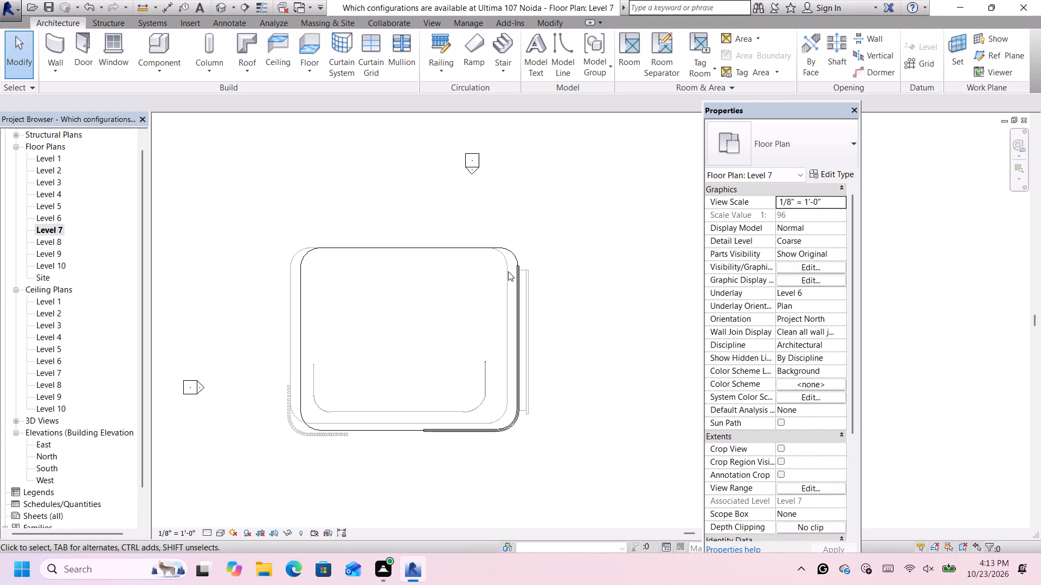
double_click(48, 239)
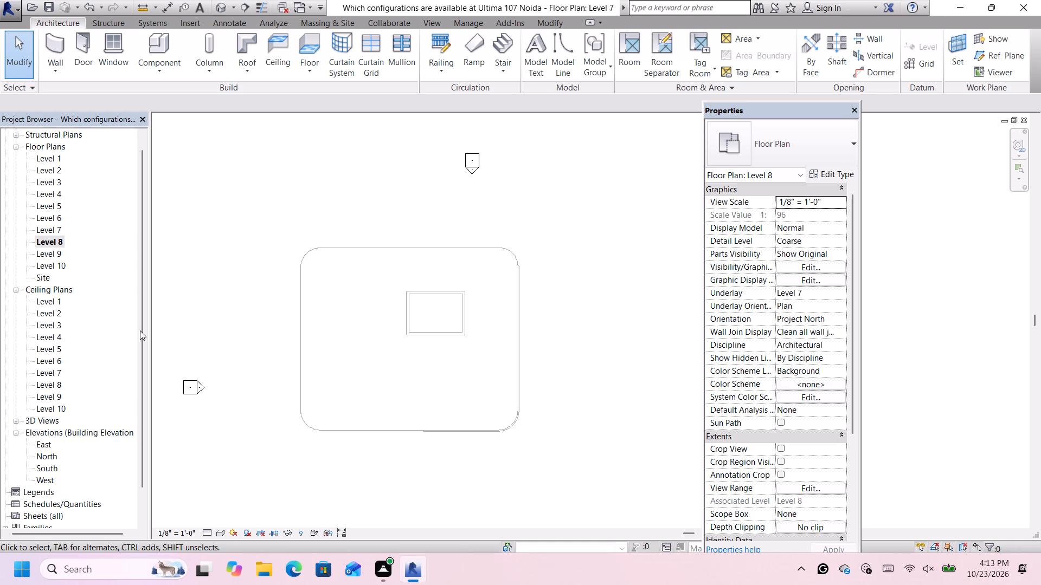
double_click(57, 467)
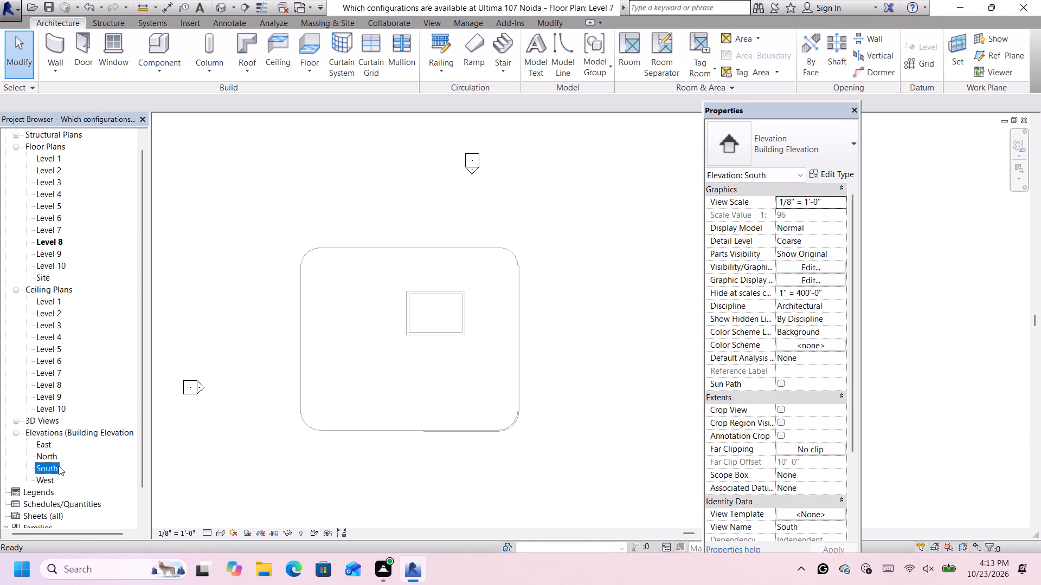
click(52, 467)
click(49, 466)
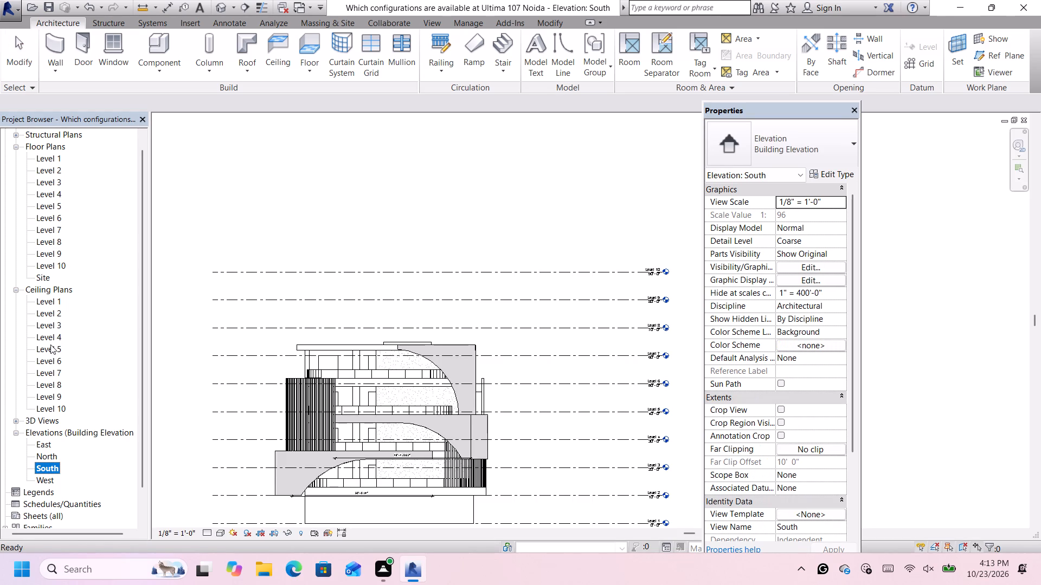
In the Level 8 plan, save the project and sketch a 50' by 60' rectangular Generic - 3' black floor boundary starting on the roof's north edge.
click(47, 243)
click(47, 243)
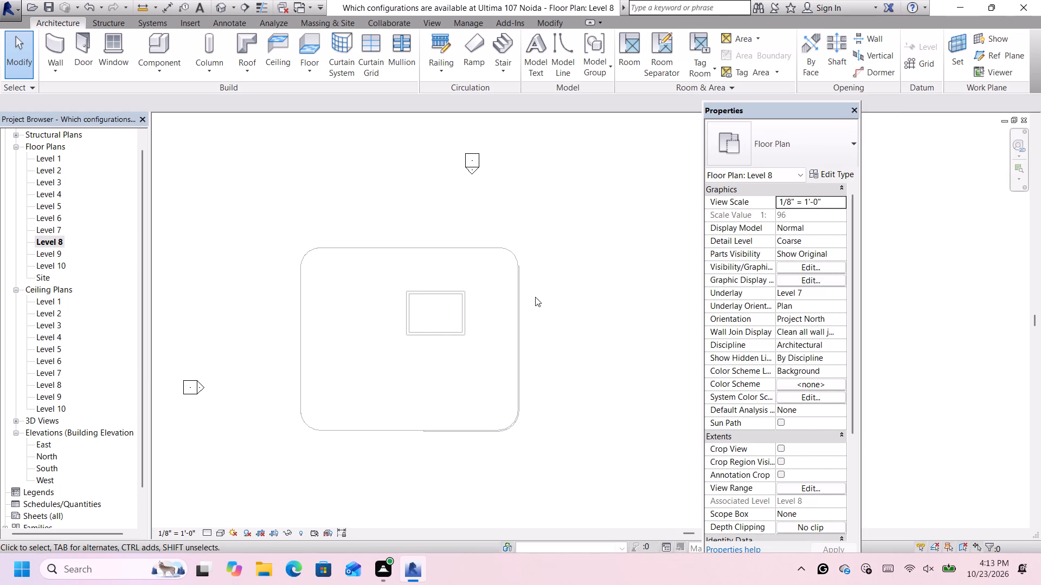
click(314, 47)
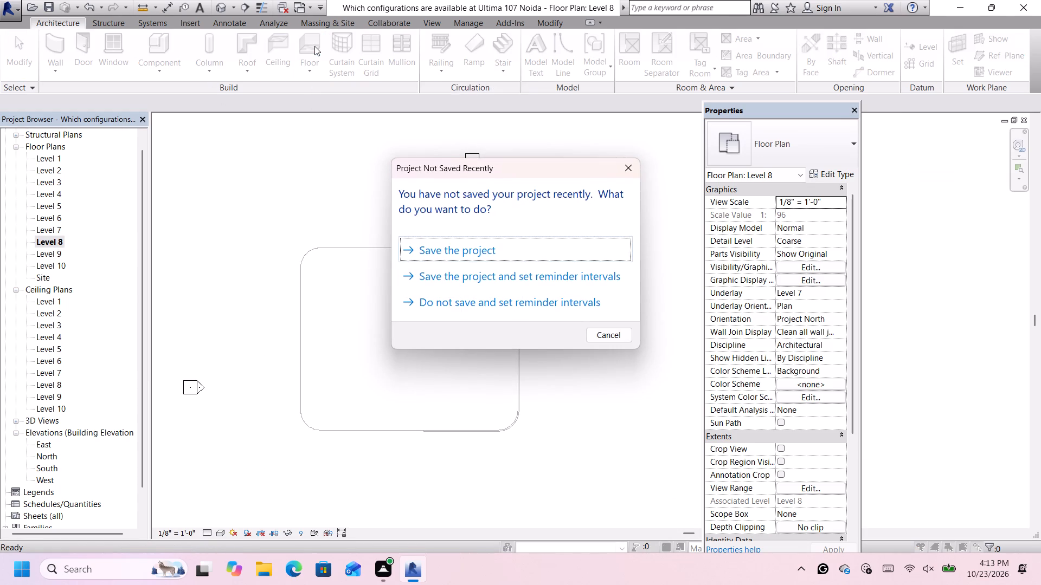
click(473, 246)
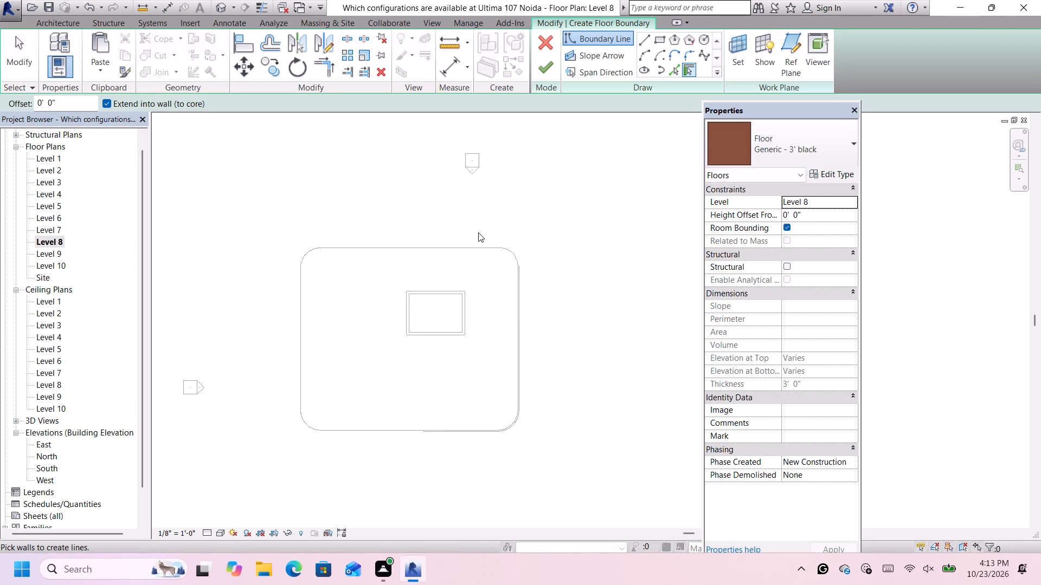
scroll(480, 239, down, 2)
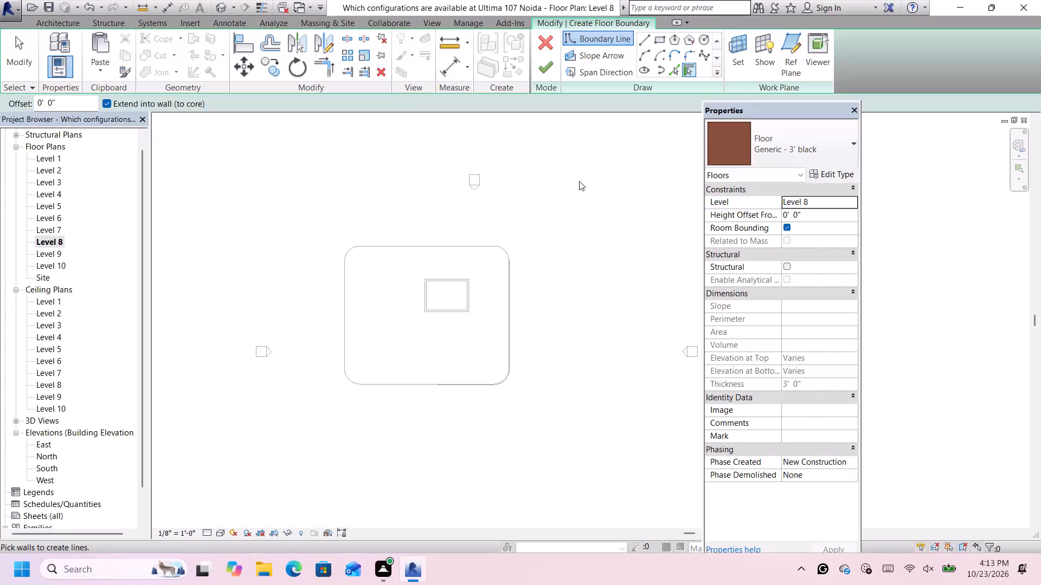
scroll(588, 174, up, 2)
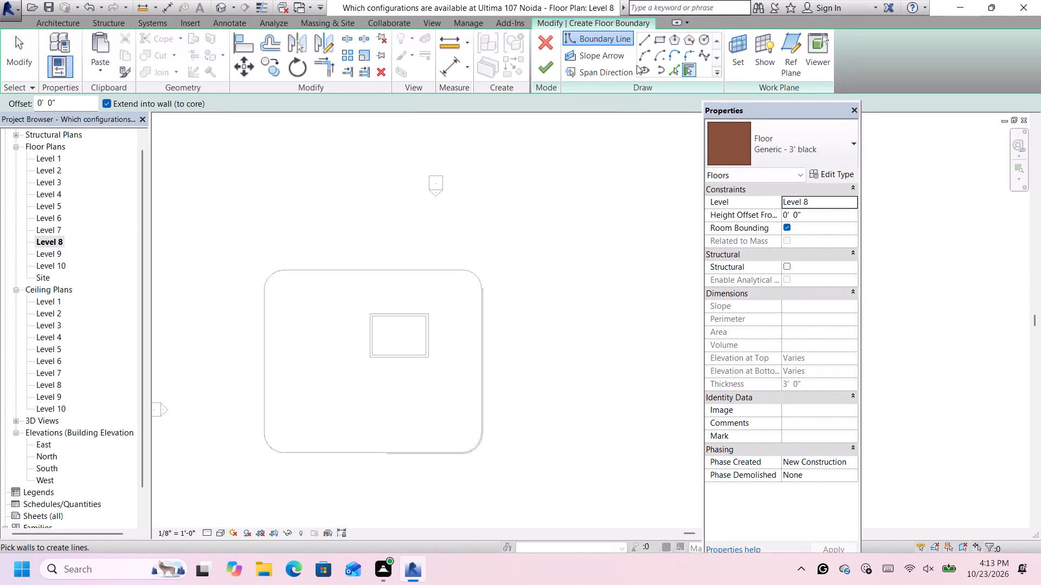
click(660, 43)
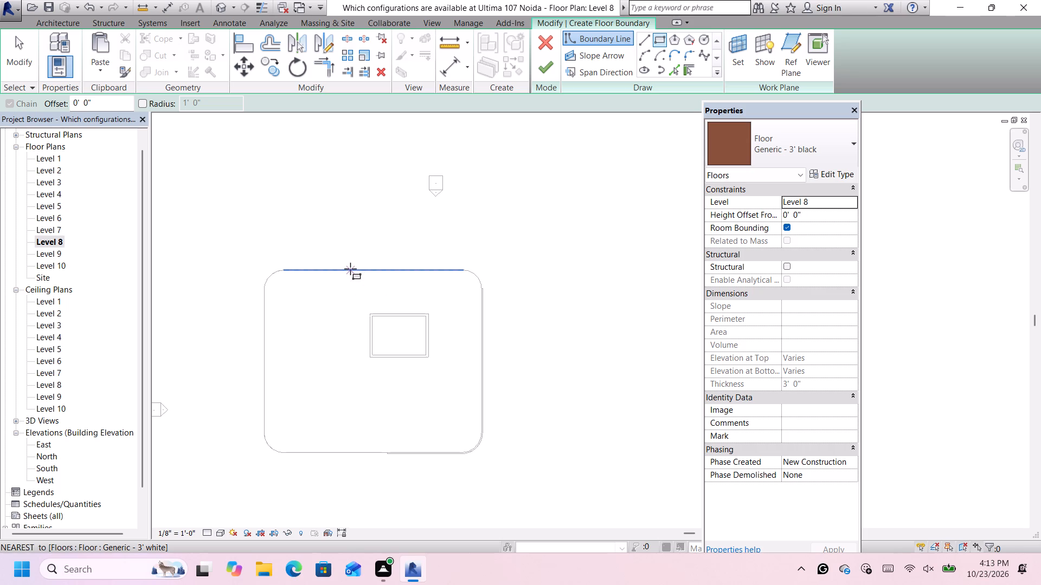
click(349, 269)
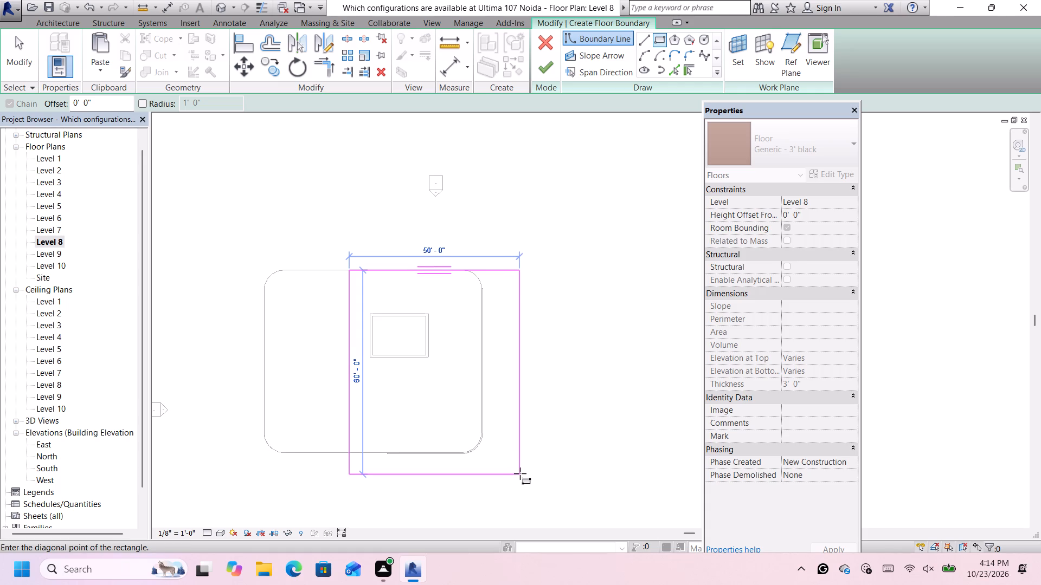
click(520, 473)
key(Escape)
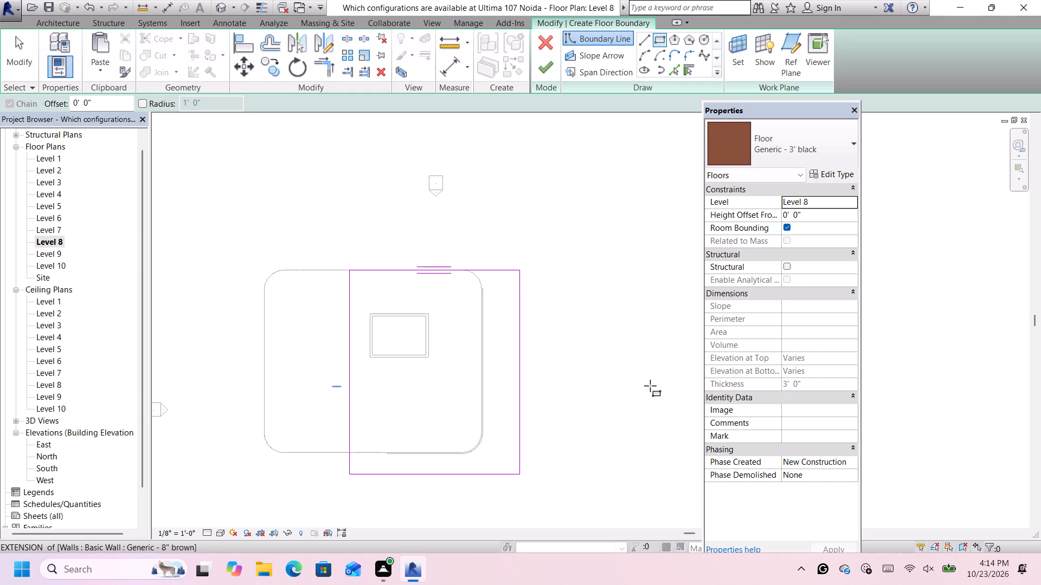
key(Escape)
Sketch a quarter-circle arc of about 8'-2" radius across the southeast corner of the floor boundary rectangle.
scroll(500, 452, up, 1)
scroll(510, 465, down, 3)
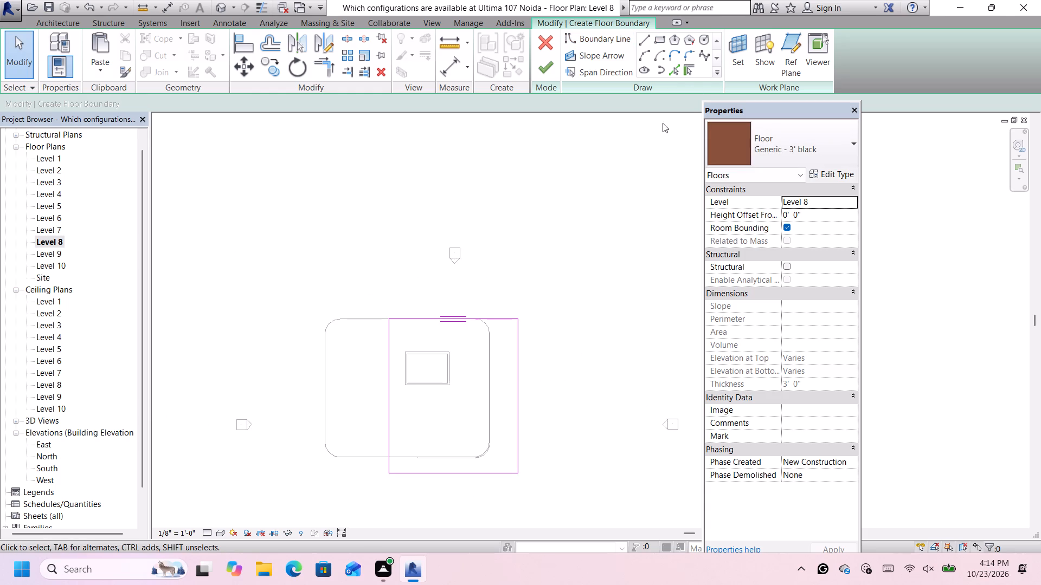
click(648, 55)
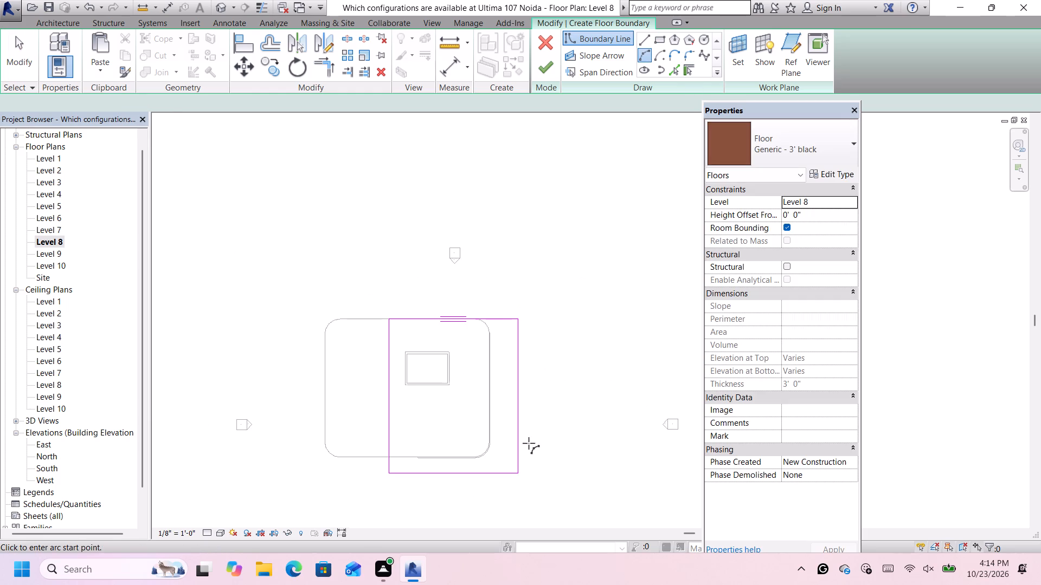
scroll(520, 465, up, 4)
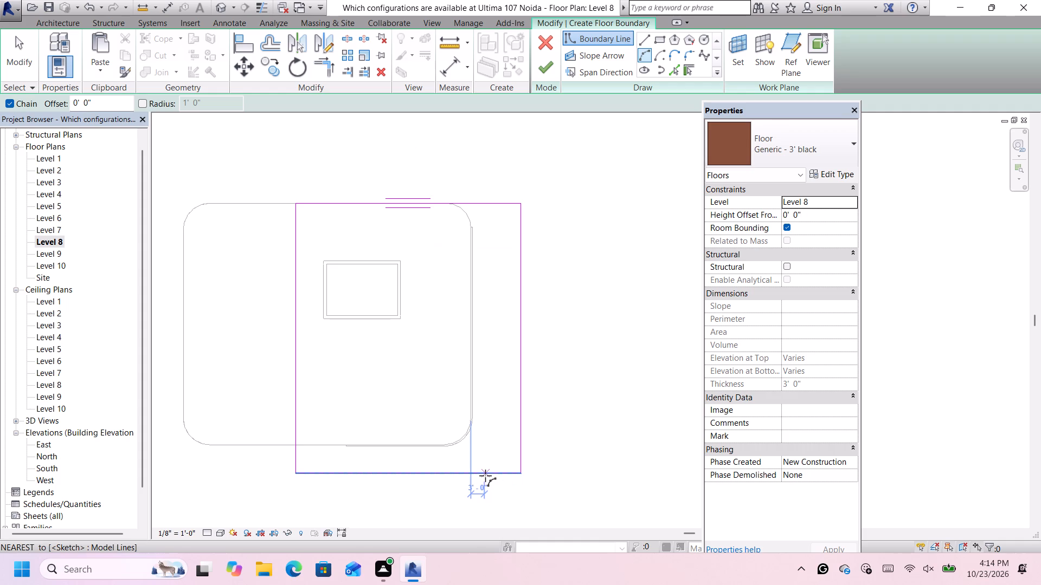
click(485, 475)
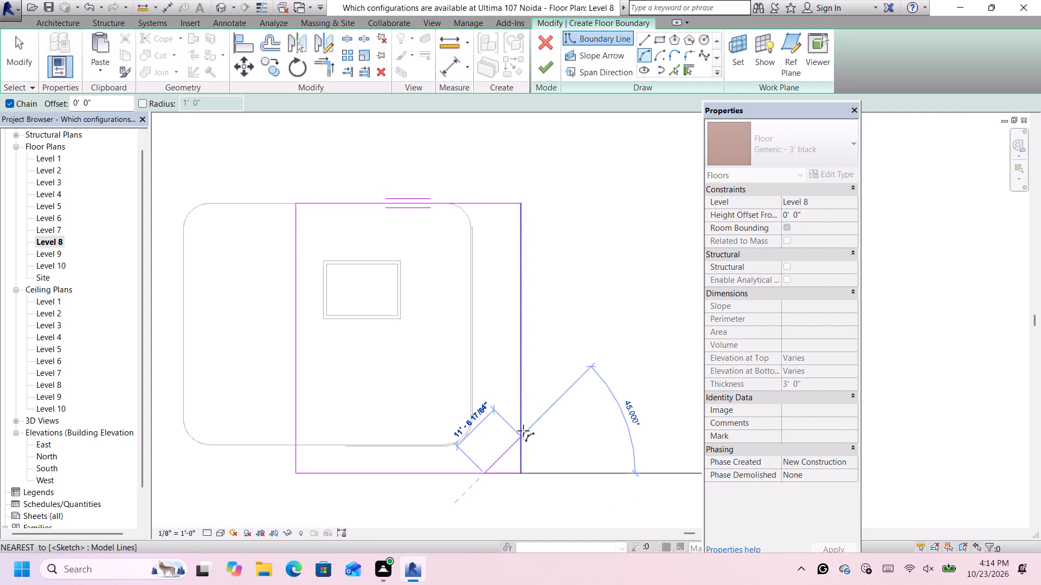
click(523, 431)
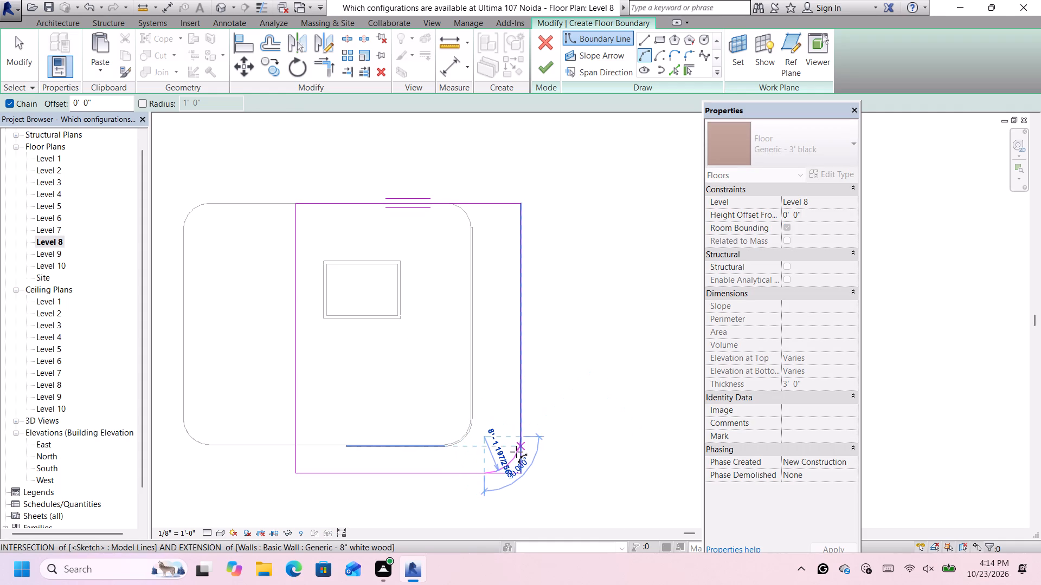
click(516, 452)
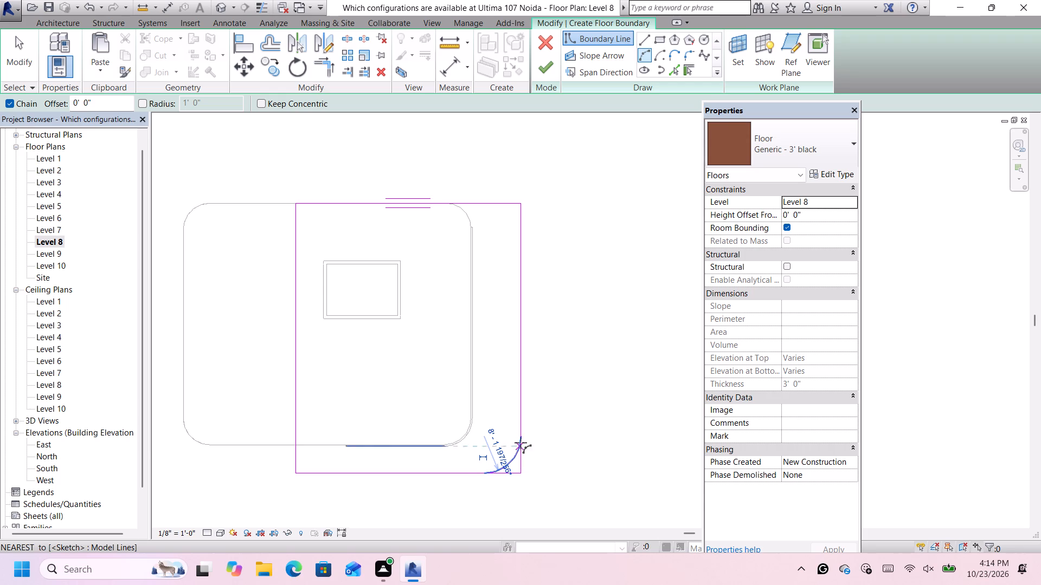
scroll(539, 399, up, 1)
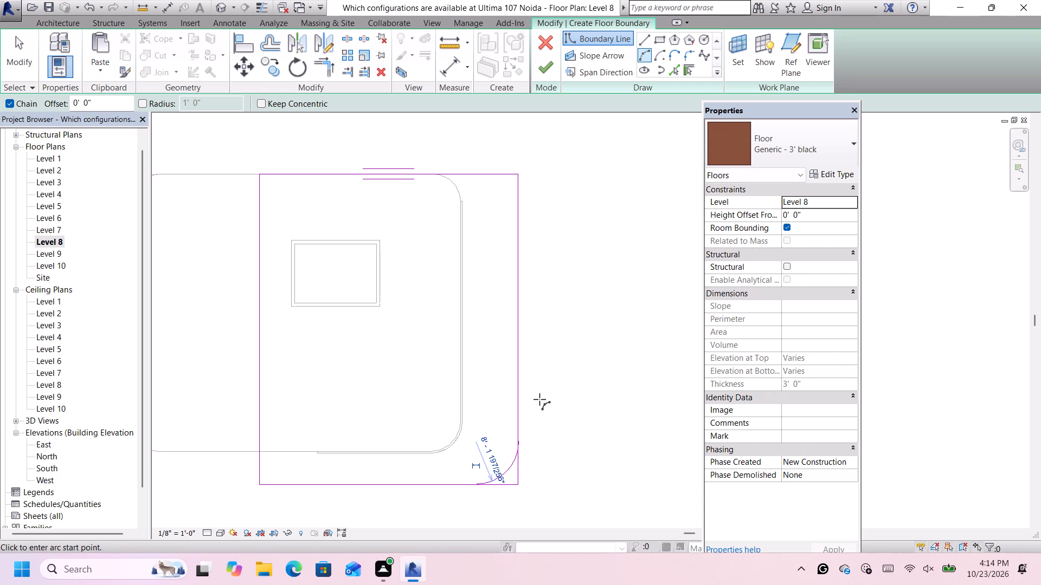
scroll(541, 402, down, 1)
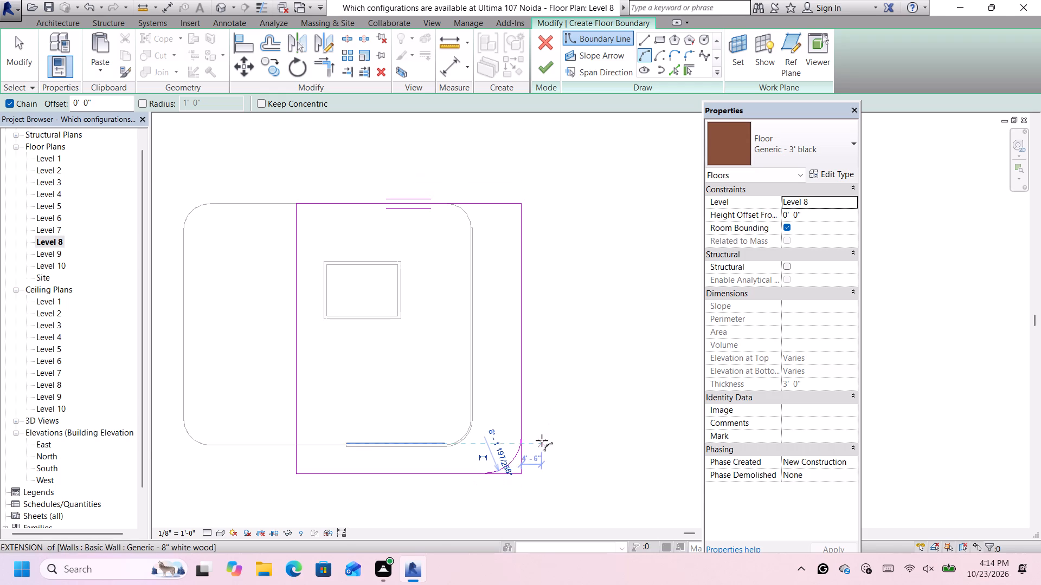
scroll(542, 440, down, 1)
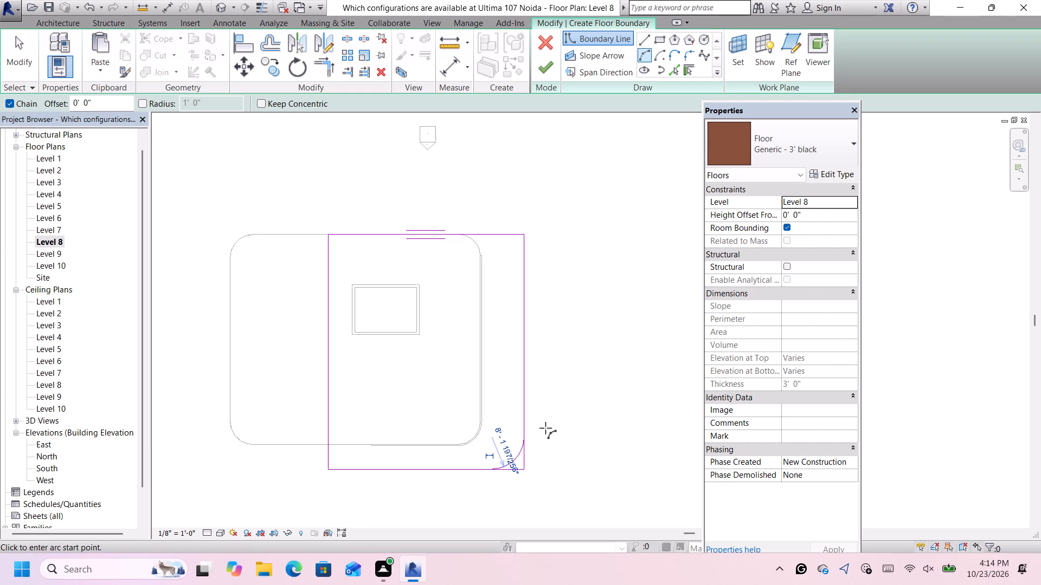
key(Escape)
key(Escape)
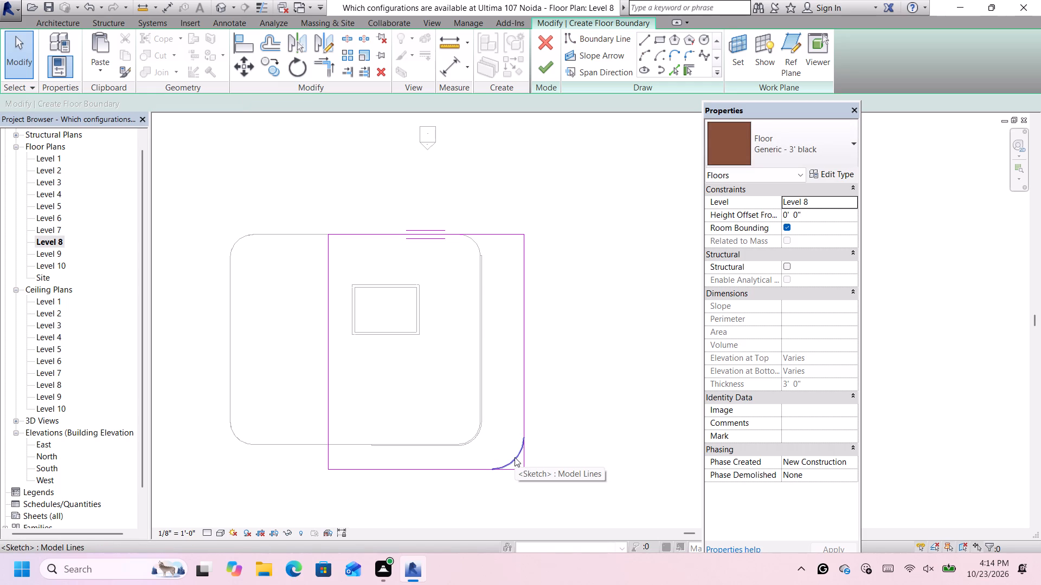
Trim the floor boundary's south and east lines to the southeast corner arc and finish the floor sketch.
scroll(515, 457, down, 2)
scroll(520, 474, up, 4)
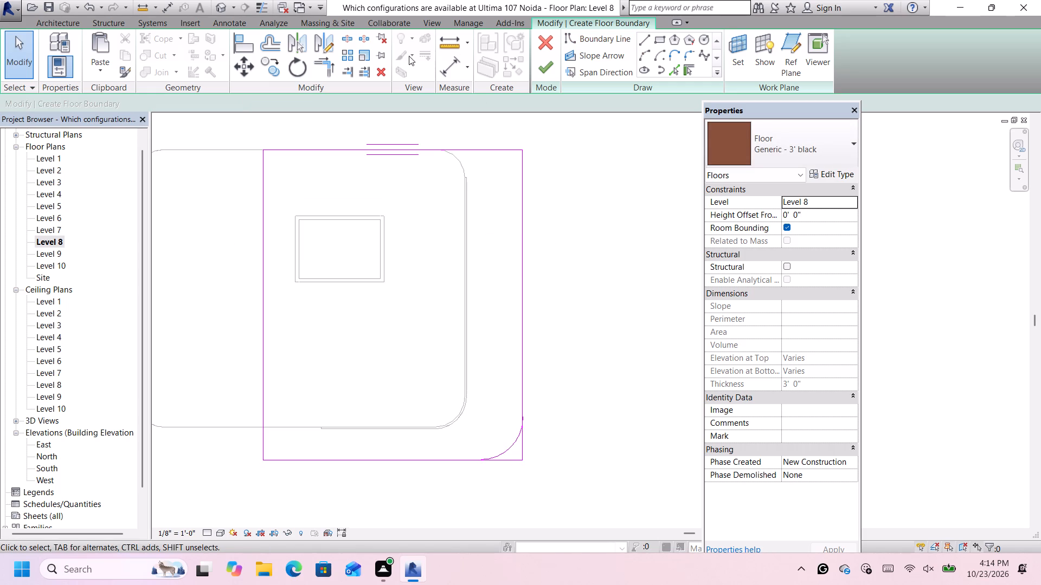
click(316, 61)
scroll(476, 382, up, 3)
click(515, 464)
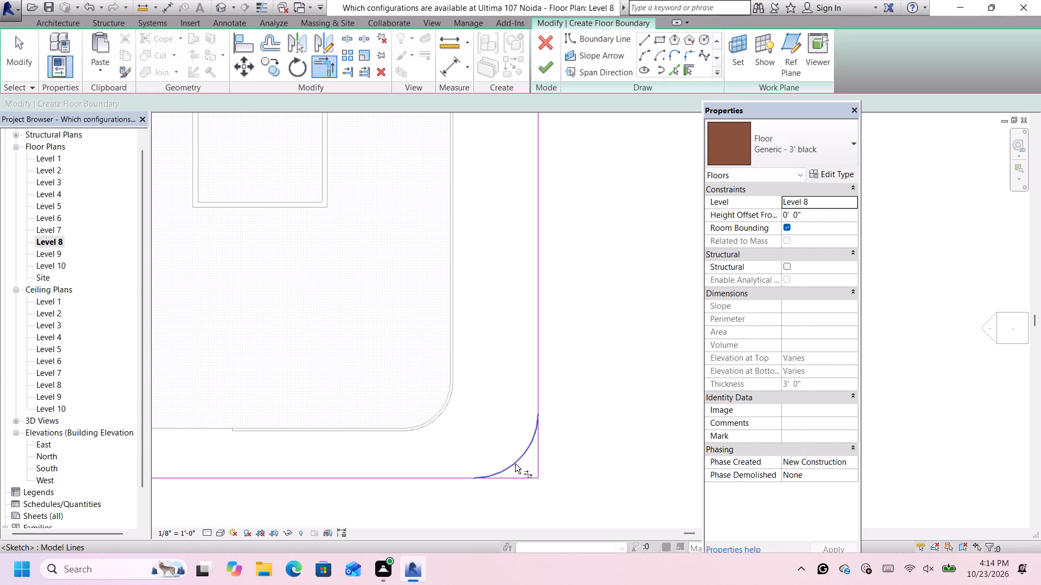
click(445, 482)
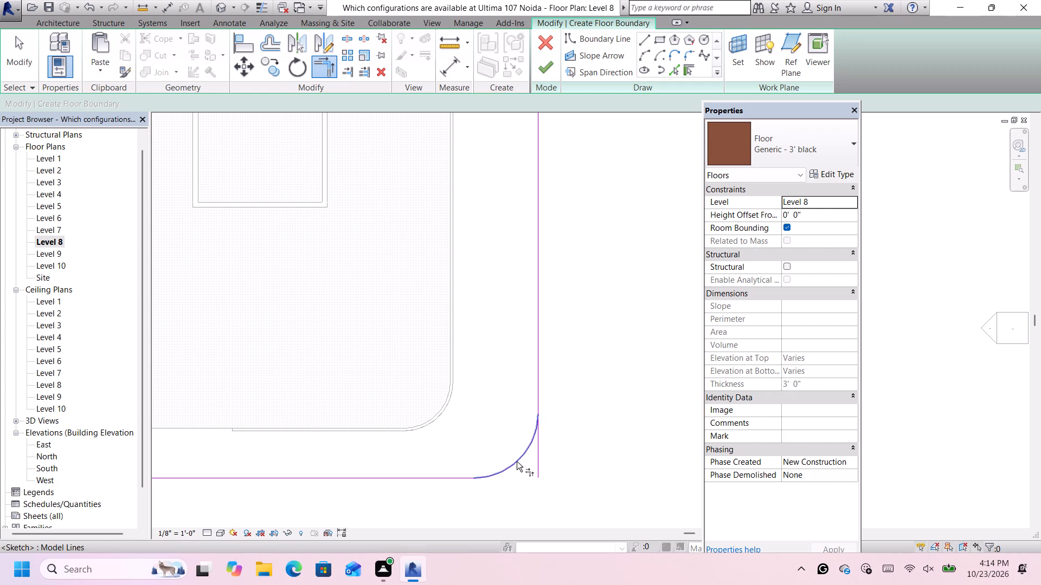
click(516, 461)
click(538, 389)
scroll(556, 378, down, 5)
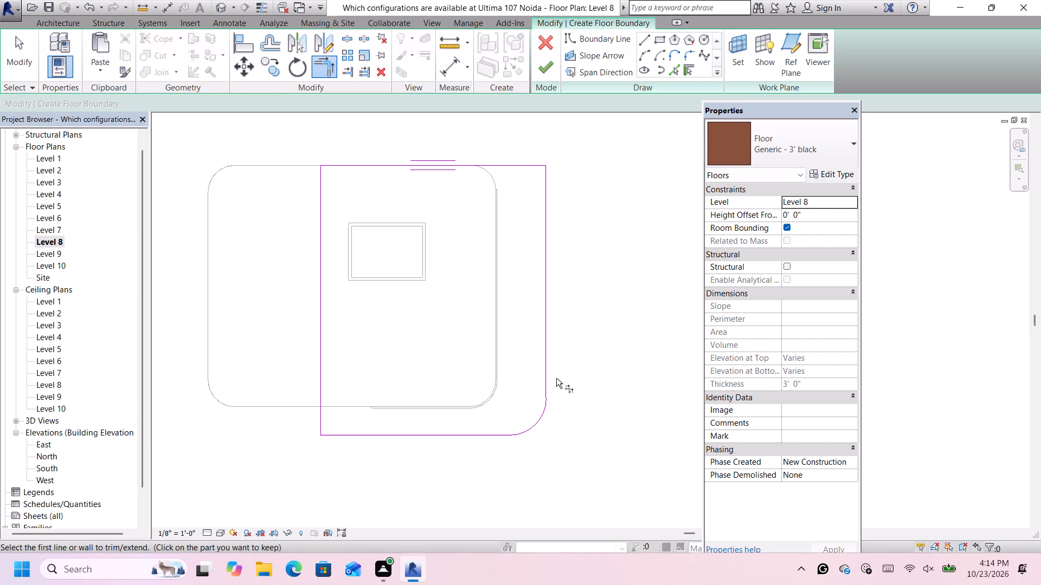
key(Escape)
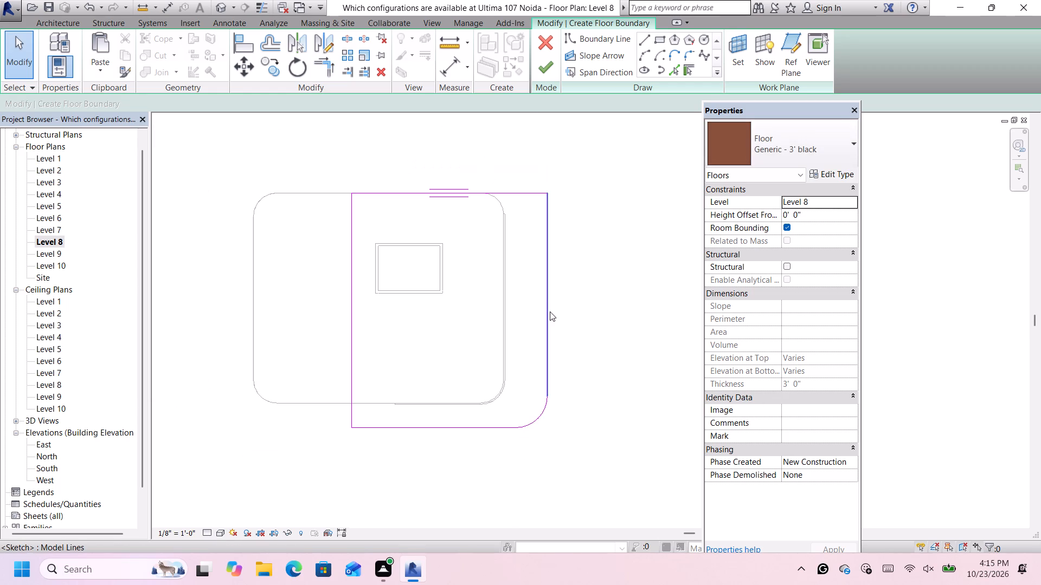
click(541, 68)
scroll(569, 332, down, 1)
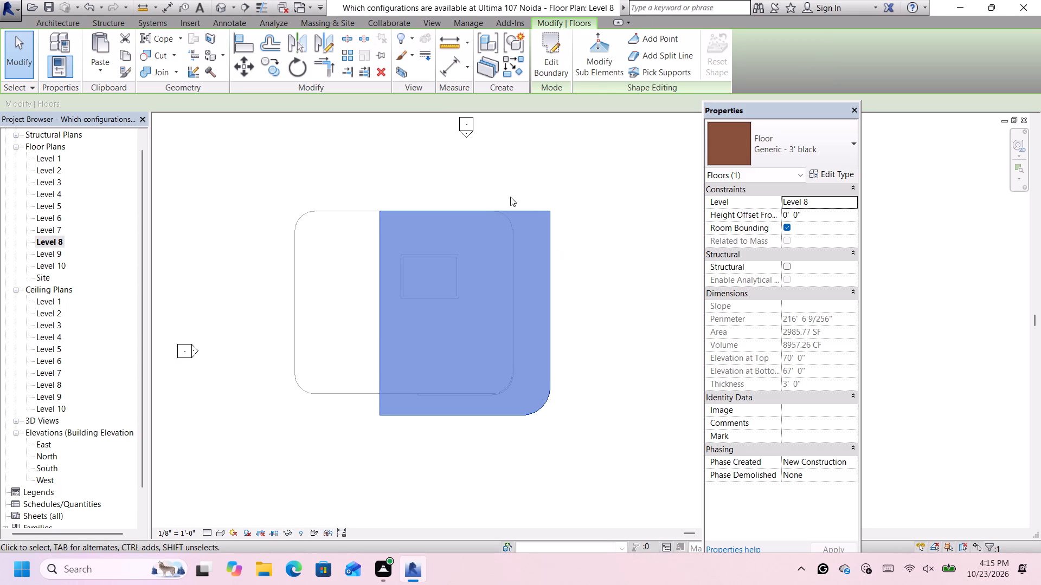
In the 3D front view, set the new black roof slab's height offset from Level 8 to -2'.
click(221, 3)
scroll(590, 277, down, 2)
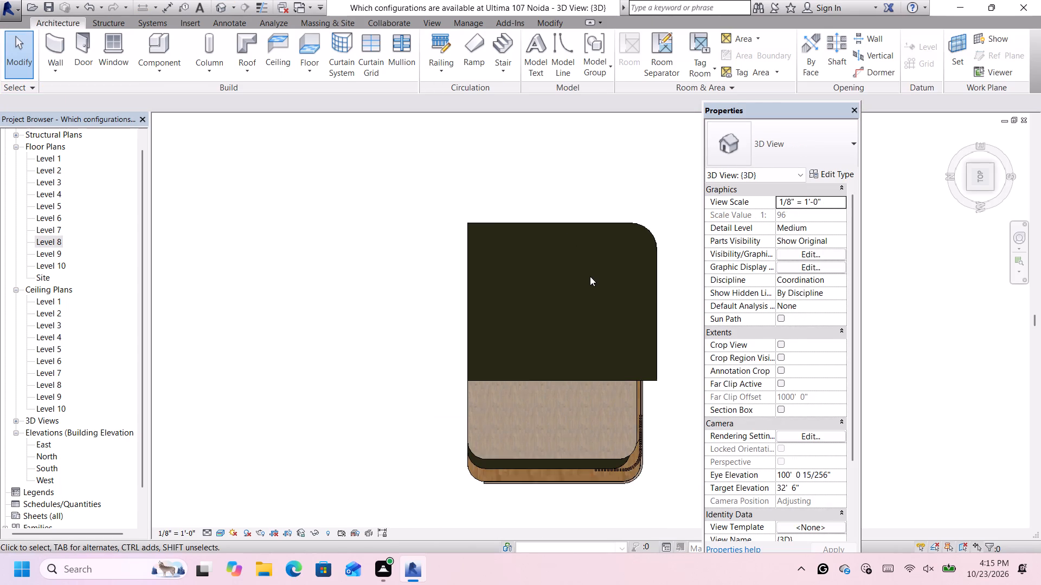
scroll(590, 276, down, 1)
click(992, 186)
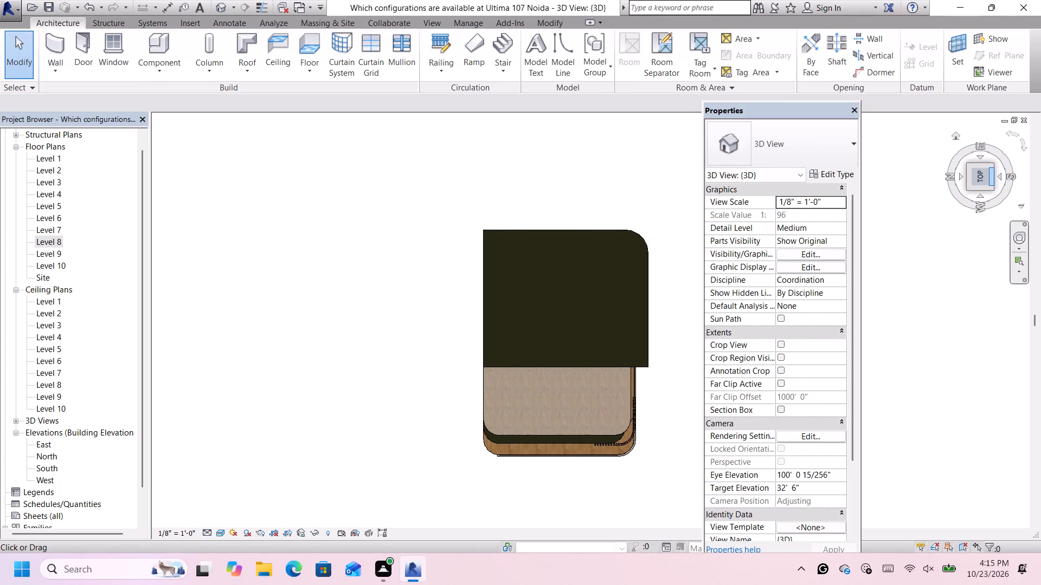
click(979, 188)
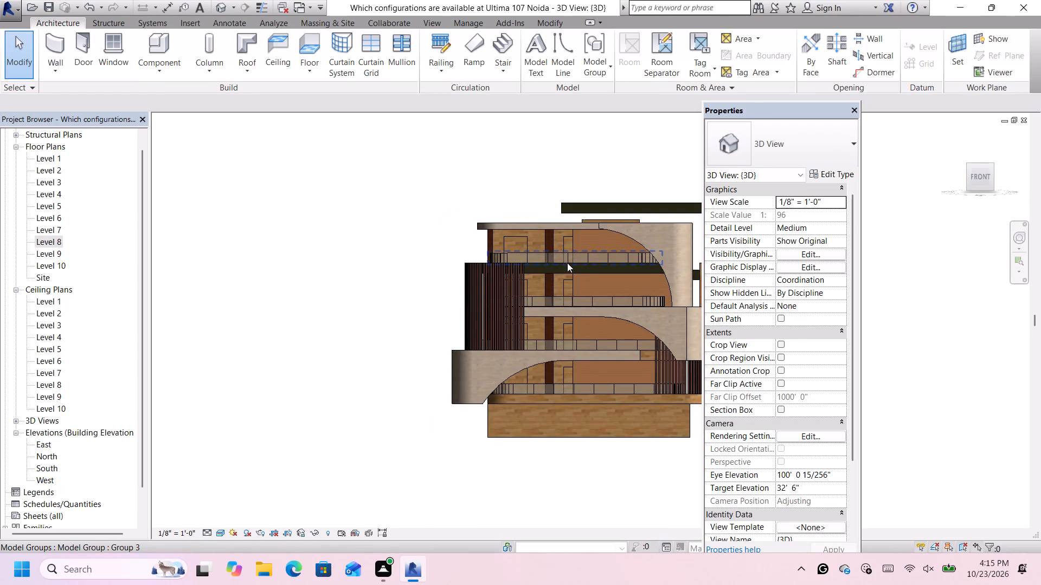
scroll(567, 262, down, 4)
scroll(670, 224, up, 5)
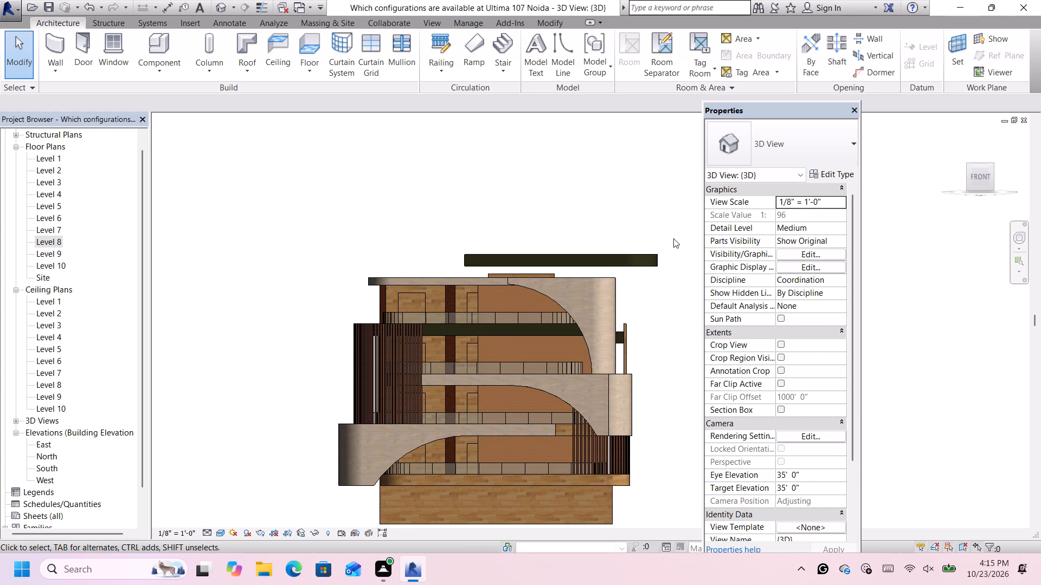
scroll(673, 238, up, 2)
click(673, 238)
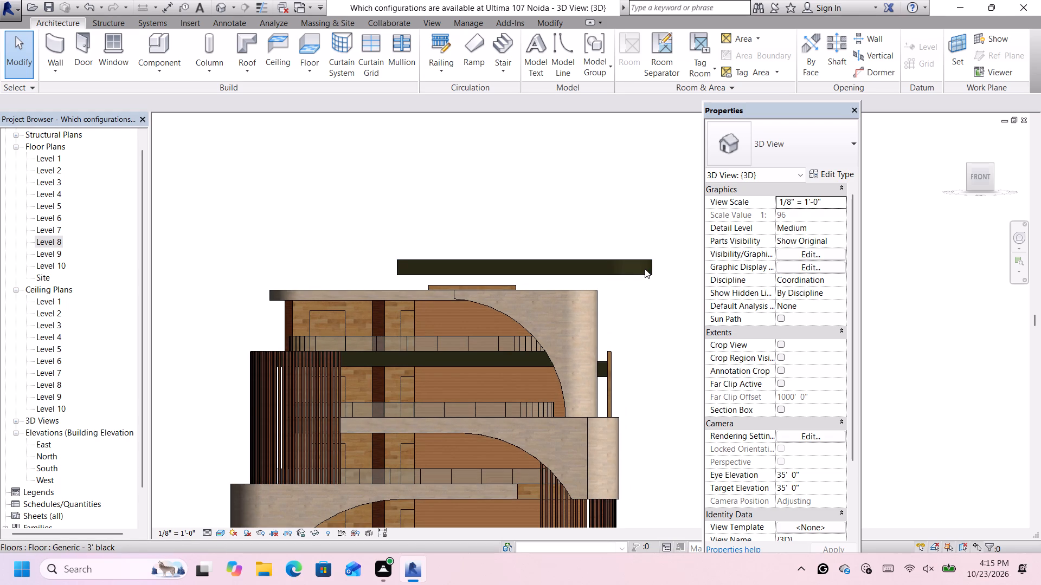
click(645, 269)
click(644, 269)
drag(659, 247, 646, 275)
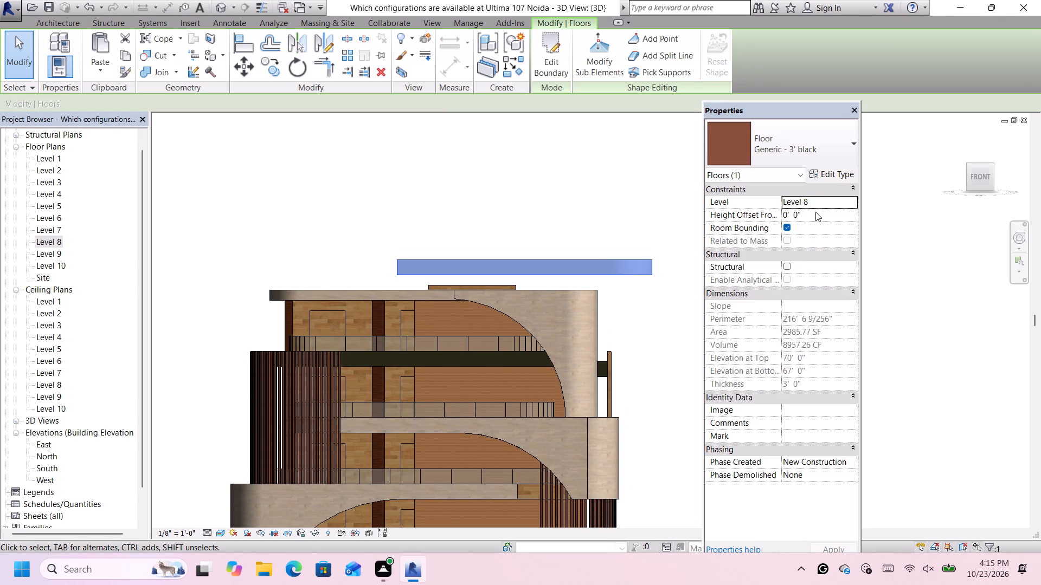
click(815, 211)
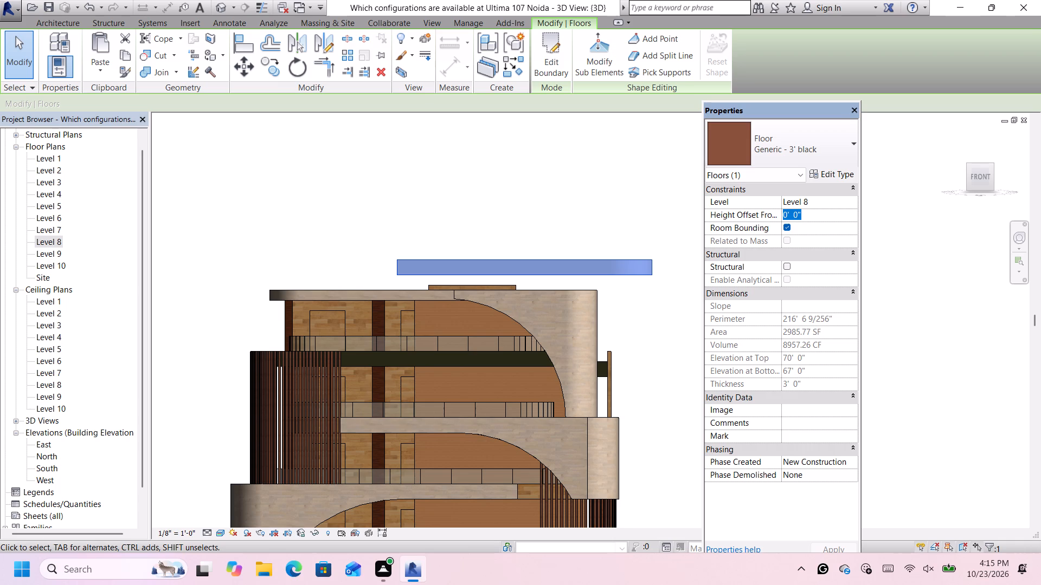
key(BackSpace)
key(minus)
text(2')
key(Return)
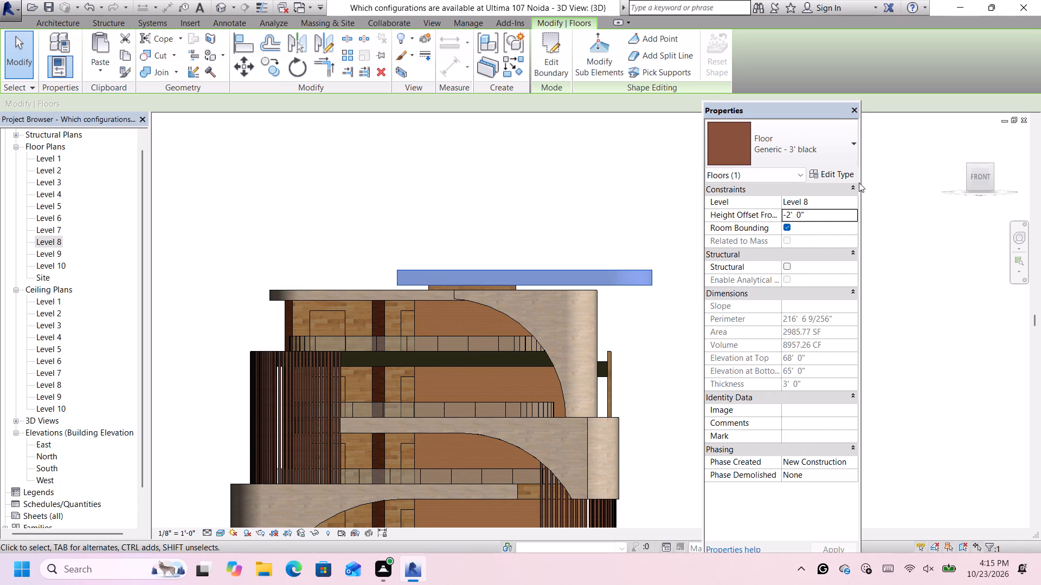
Duplicate the slab's floor type as Generic - 2' black 2.
click(832, 173)
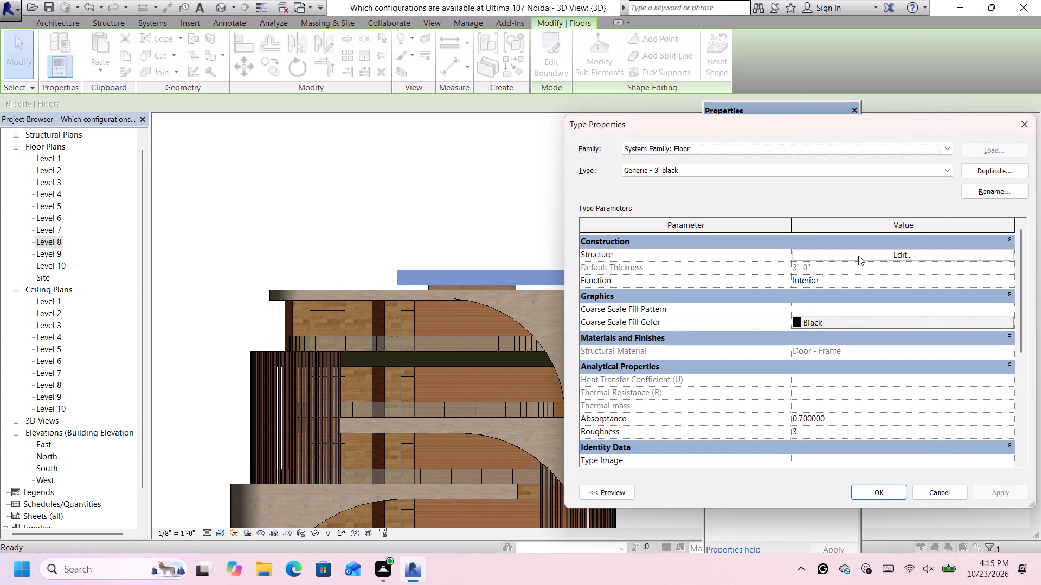
click(980, 169)
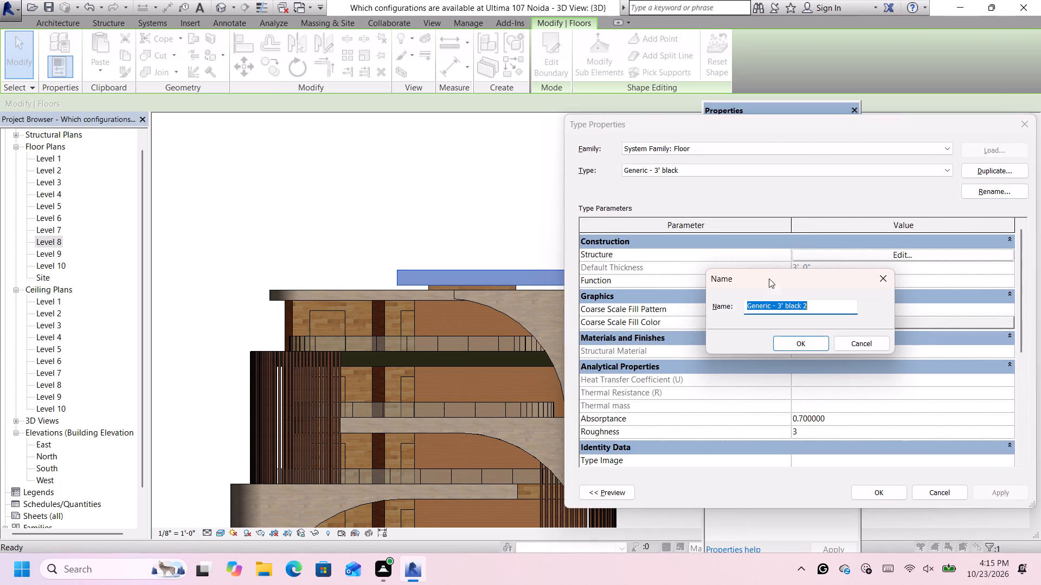
click(780, 308)
key(BackSpace)
key(2)
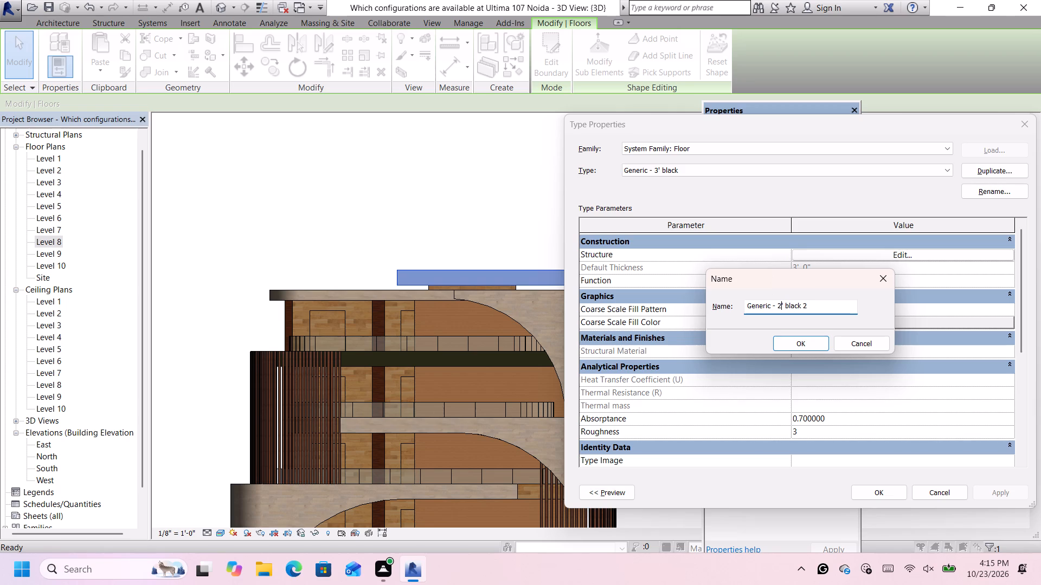
key(BackSpace)
key(2)
click(794, 342)
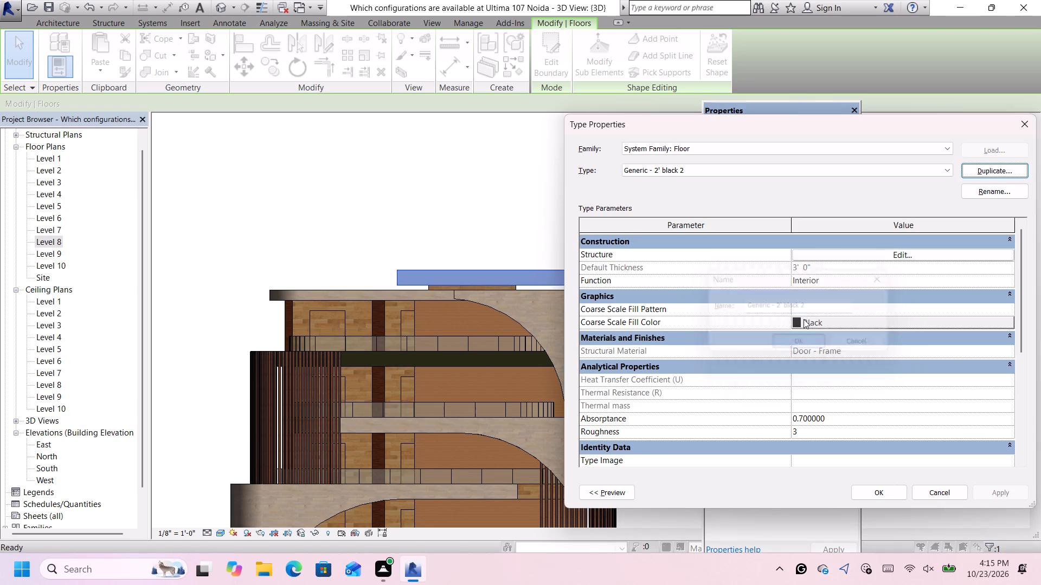
Set the structure layer thickness of the Generic - 2' black 2 floor type to 2' and apply the type changes.
click(843, 252)
click(803, 249)
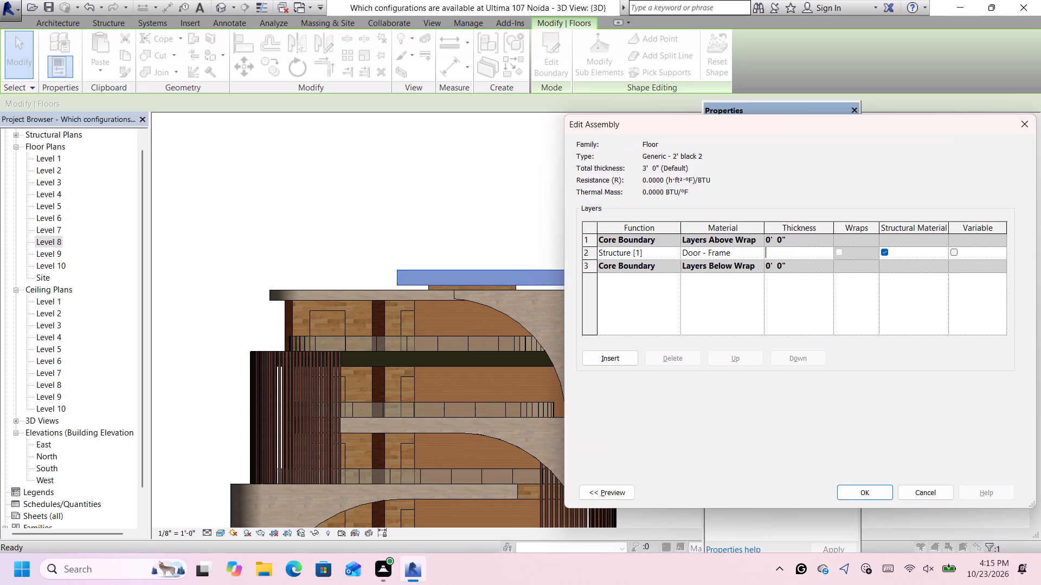
key(BackSpace)
key(2)
key(apostrophe)
key(Return)
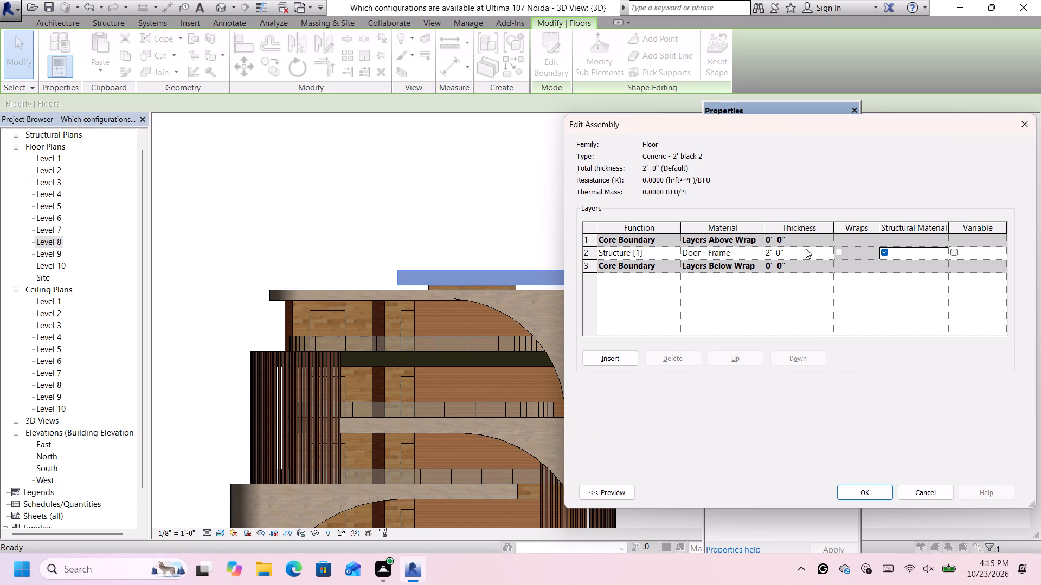
click(879, 490)
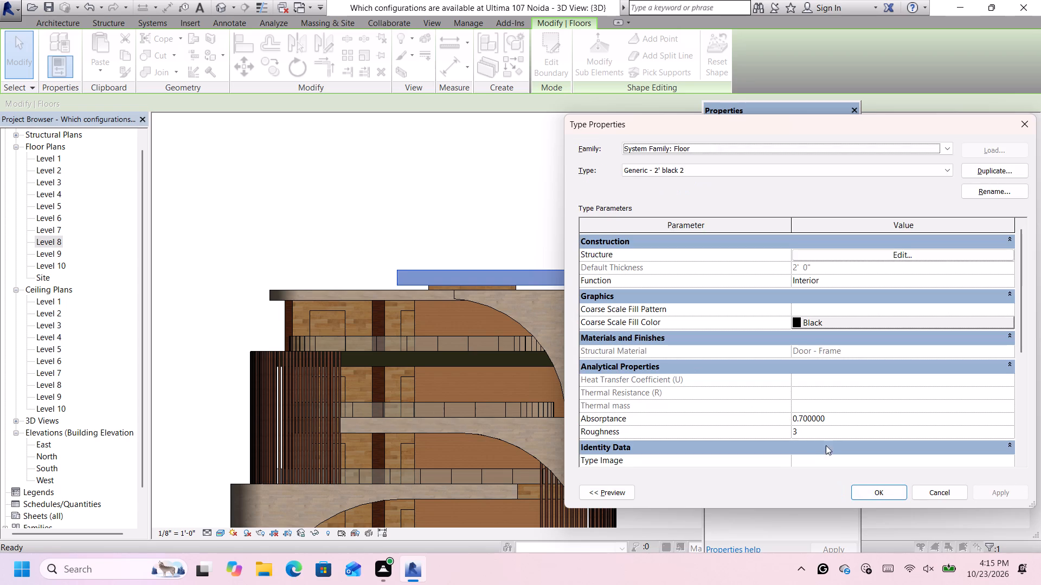
click(872, 493)
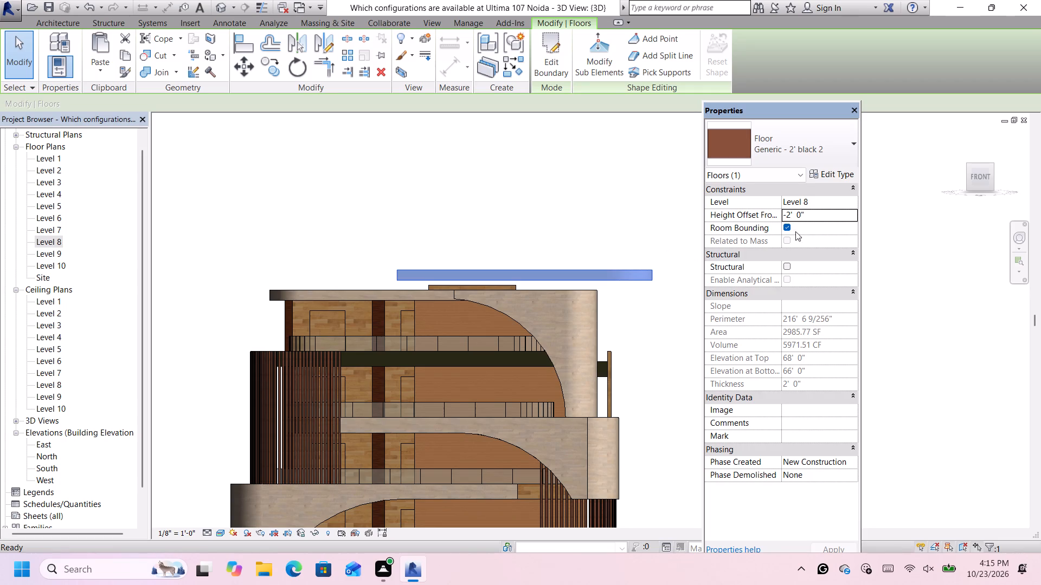
Set the black roof slab's height offset from Level 8 to -3' and clear the selection.
click(811, 211)
key(BackSpace)
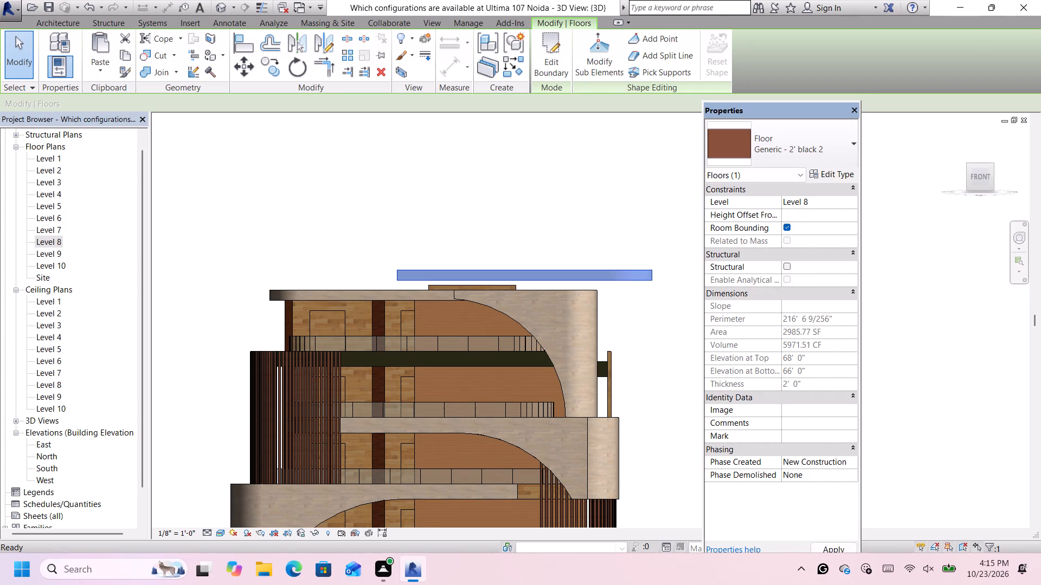
text(-3')
key(Return)
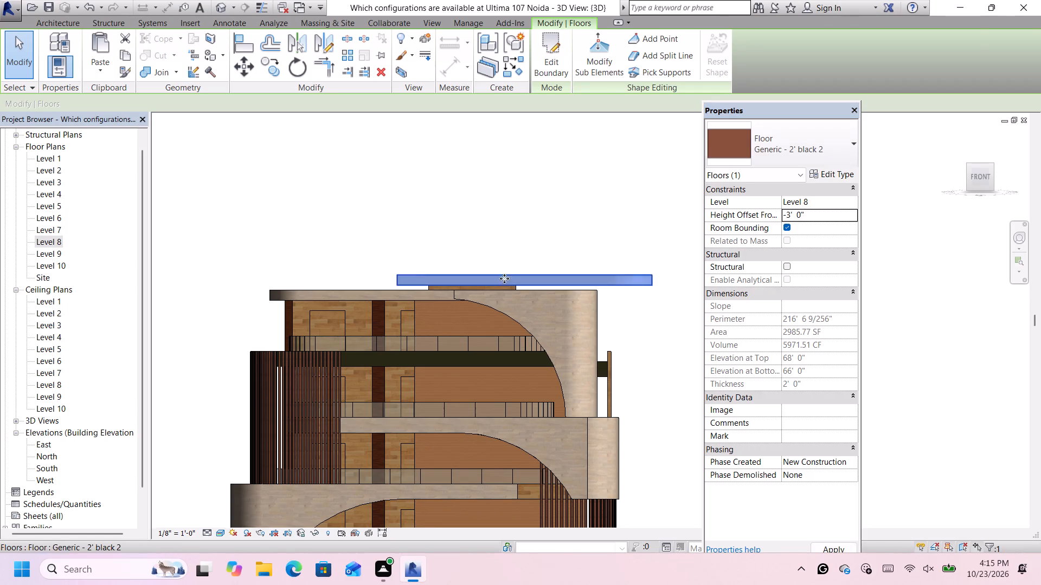
click(544, 235)
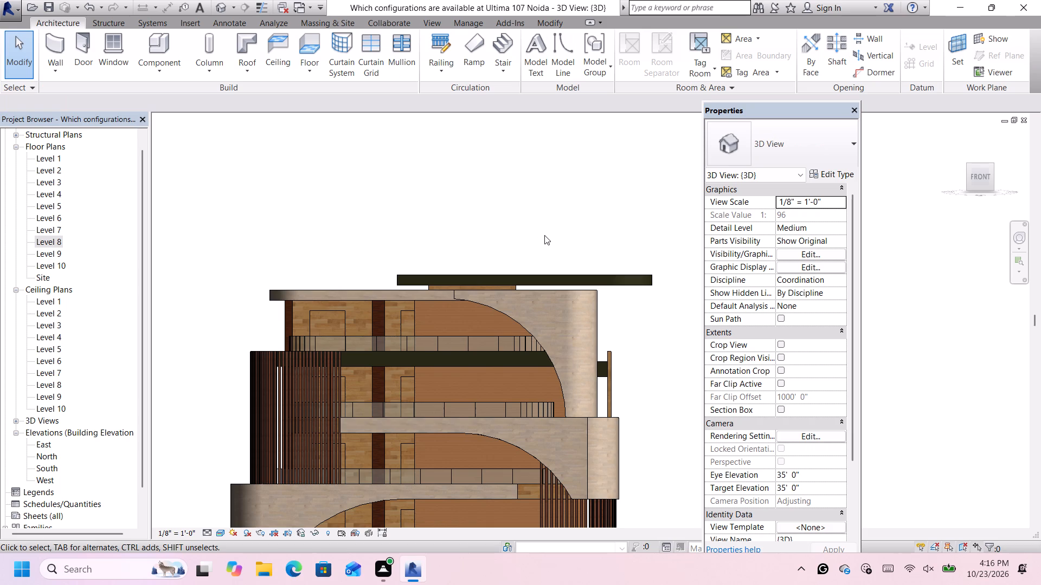
From a 3D view of the building's underside, delete the Generic - 8" wall inside the Level 1 base.
scroll(544, 235, down, 5)
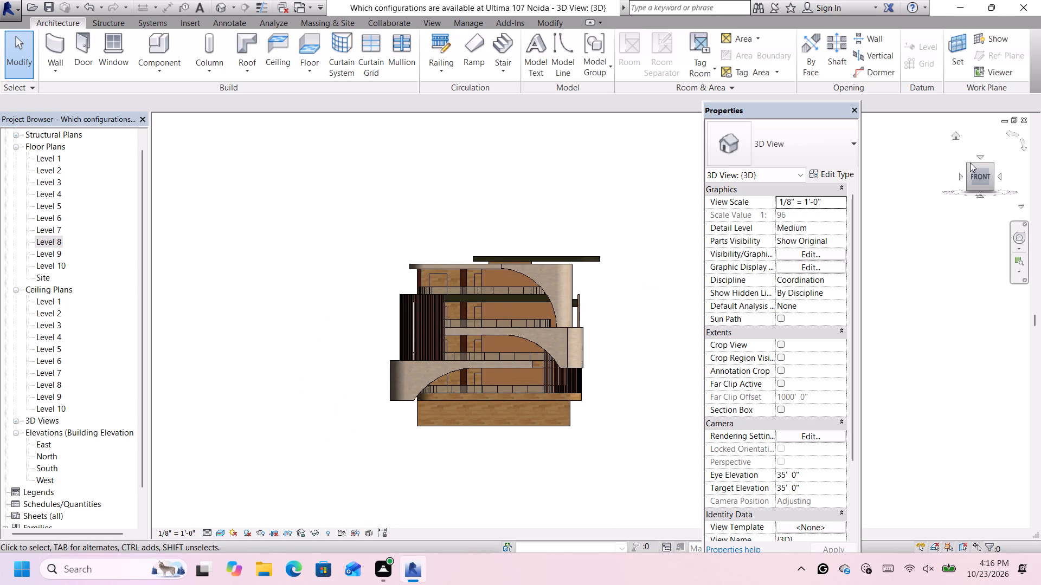
scroll(973, 165, up, 1)
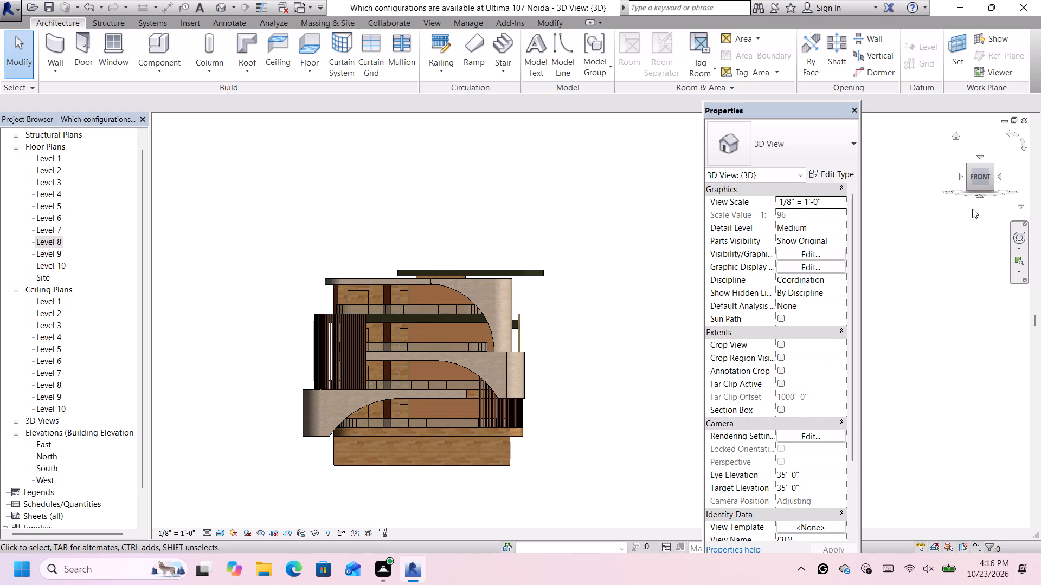
scroll(971, 207, down, 1)
scroll(930, 223, up, 1)
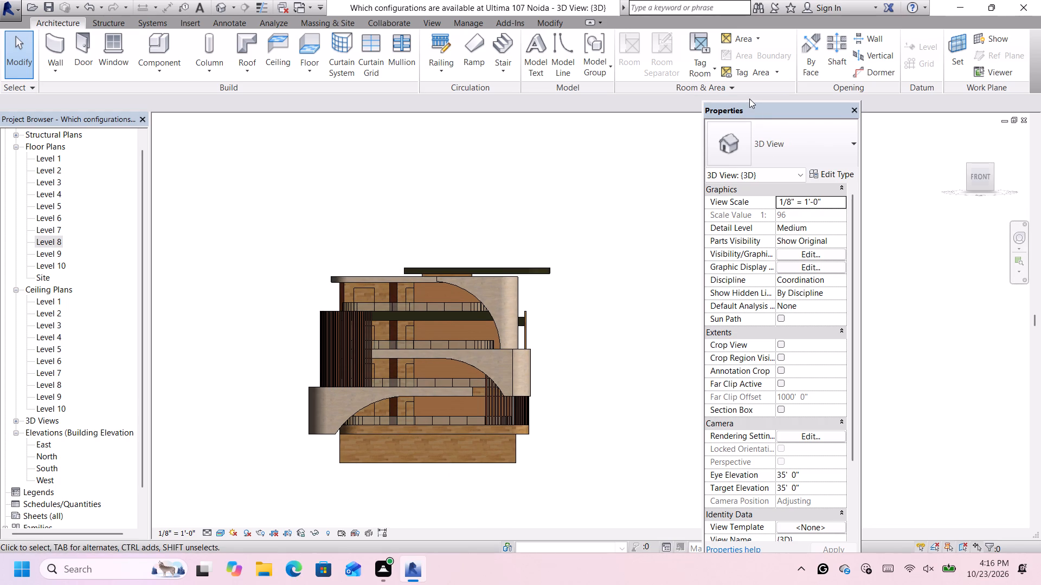
click(967, 191)
scroll(644, 223, down, 3)
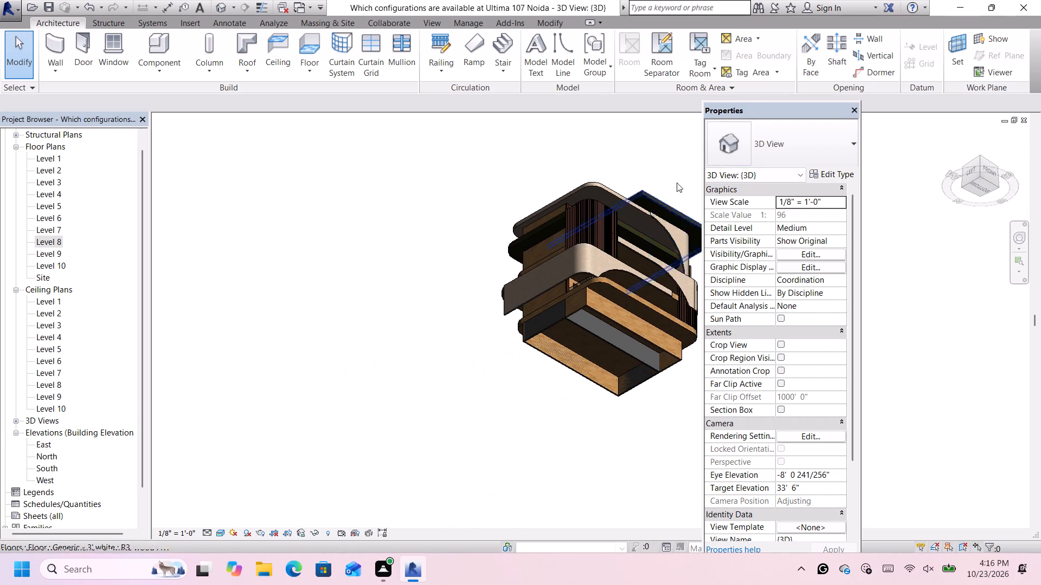
scroll(682, 162, up, 4)
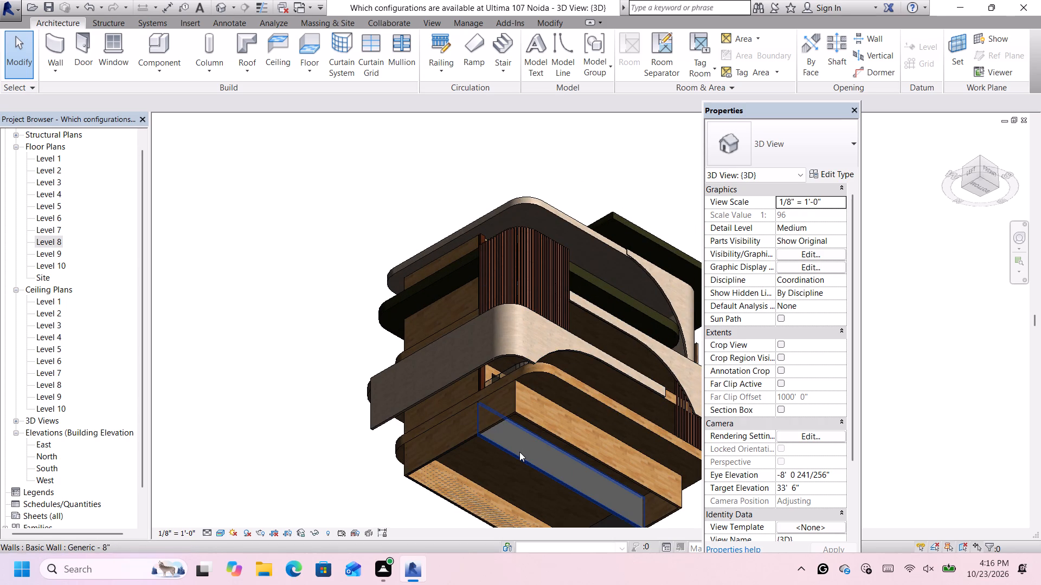
click(519, 452)
scroll(519, 451, down, 6)
scroll(641, 482, up, 1)
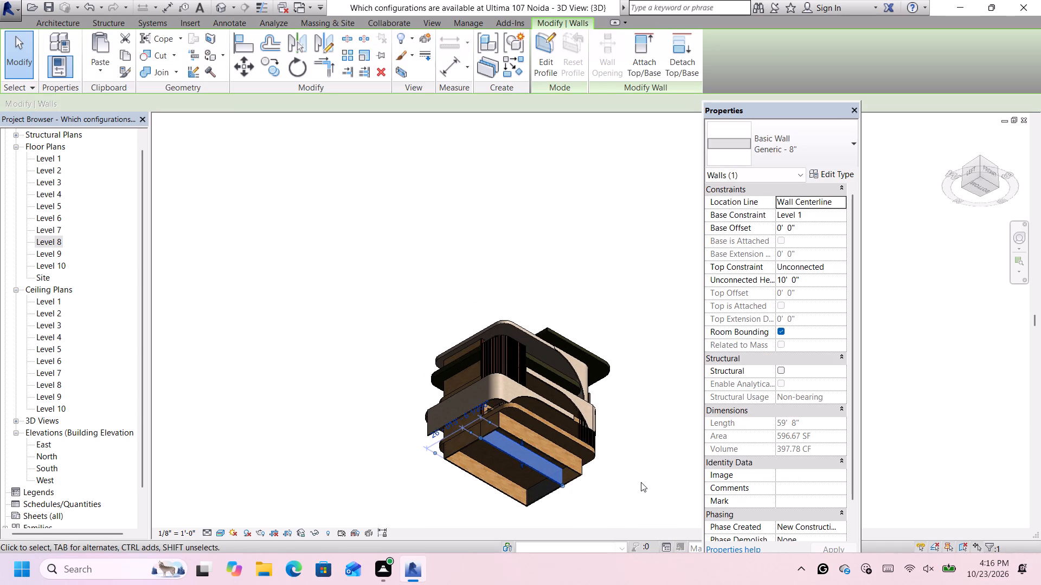
scroll(640, 482, up, 1)
key(Delete)
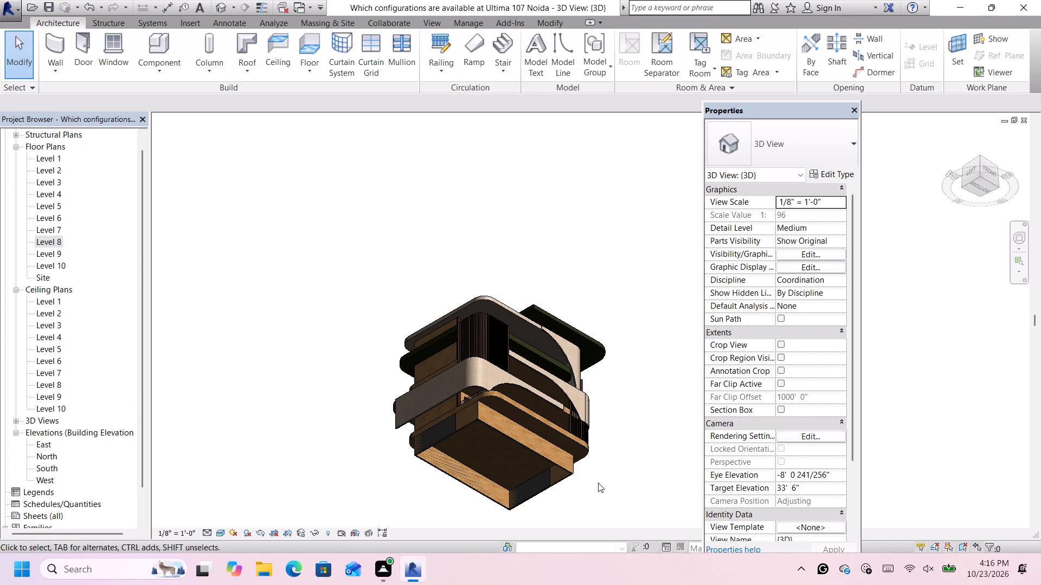
Inspect the base walls from the building's underside and the whole building from above its front-left corner.
scroll(439, 438, up, 10)
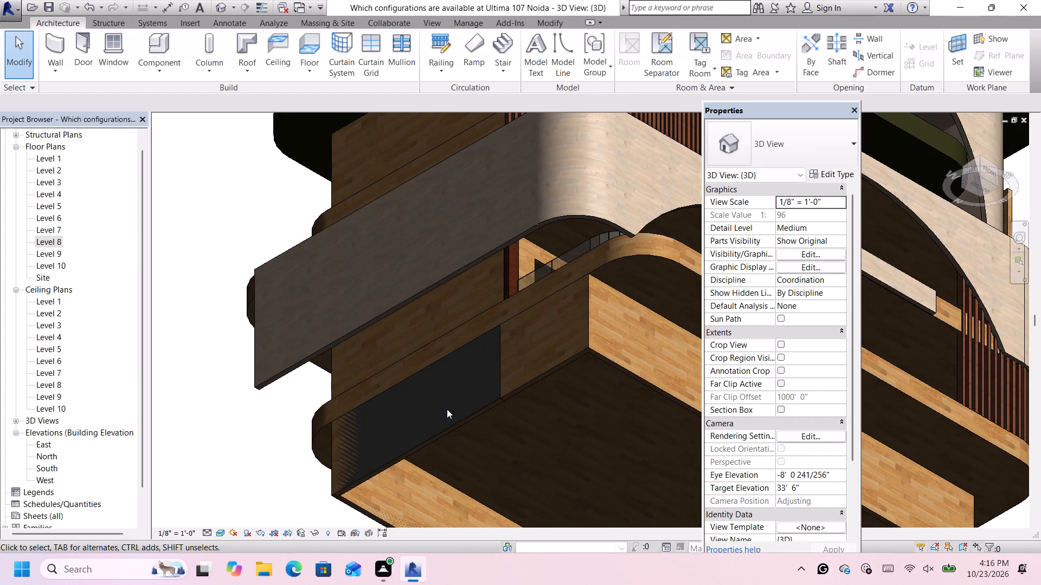
scroll(447, 425, down, 11)
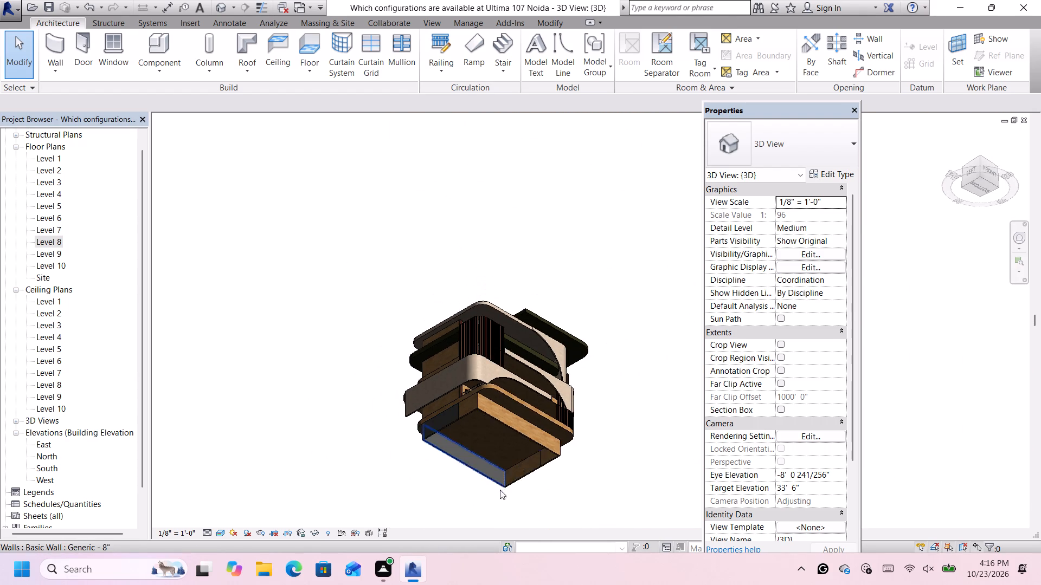
scroll(483, 473, up, 4)
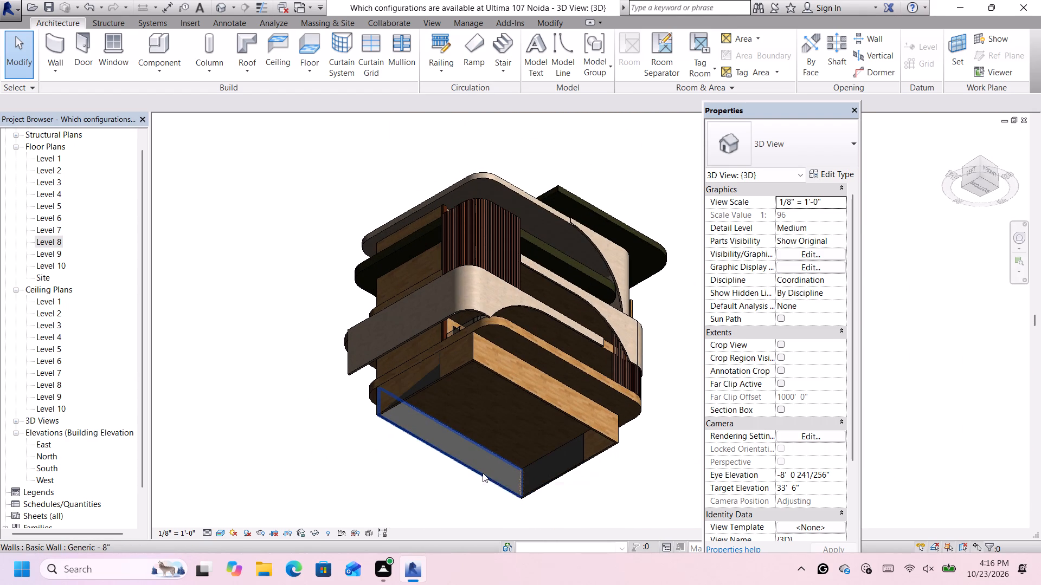
scroll(484, 470, down, 6)
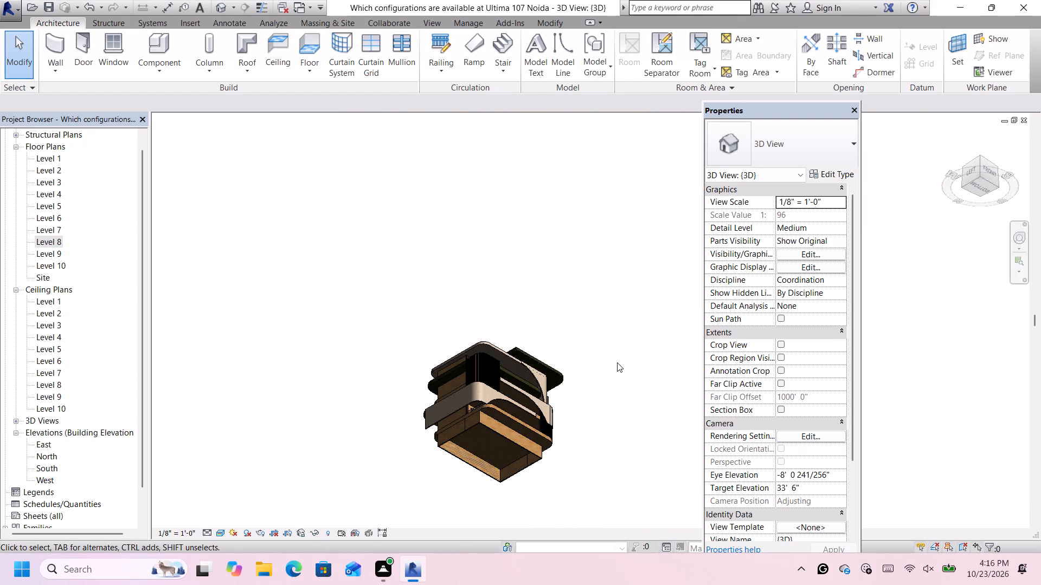
click(977, 157)
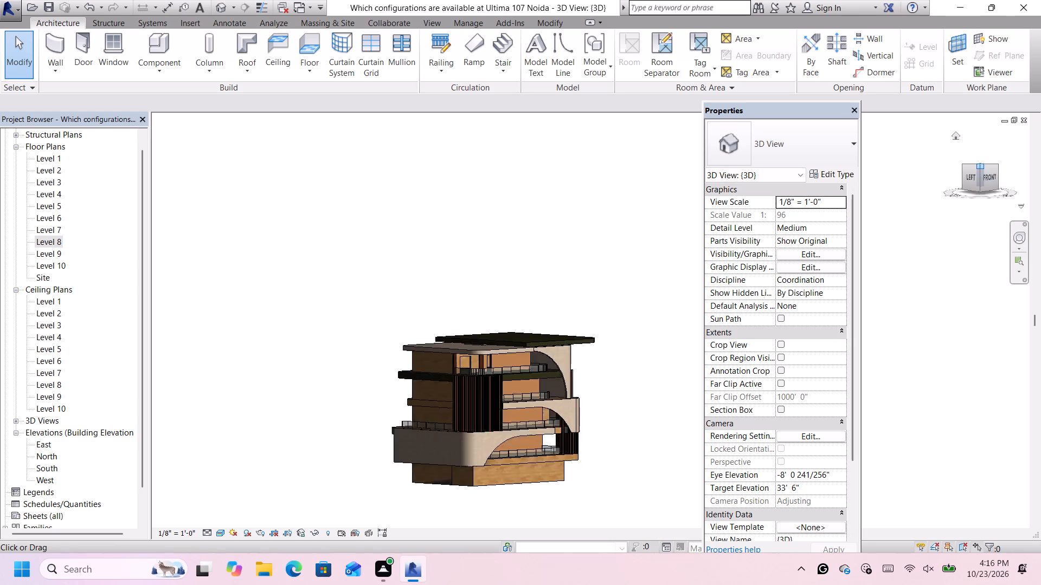
scroll(599, 444, down, 5)
scroll(687, 342, up, 2)
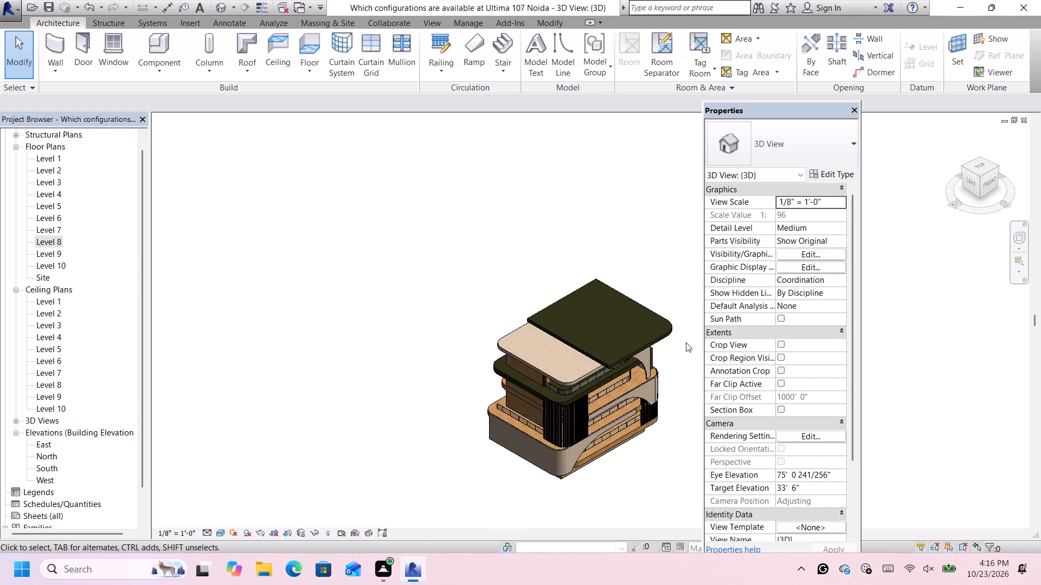
scroll(686, 342, up, 2)
scroll(674, 410, up, 1)
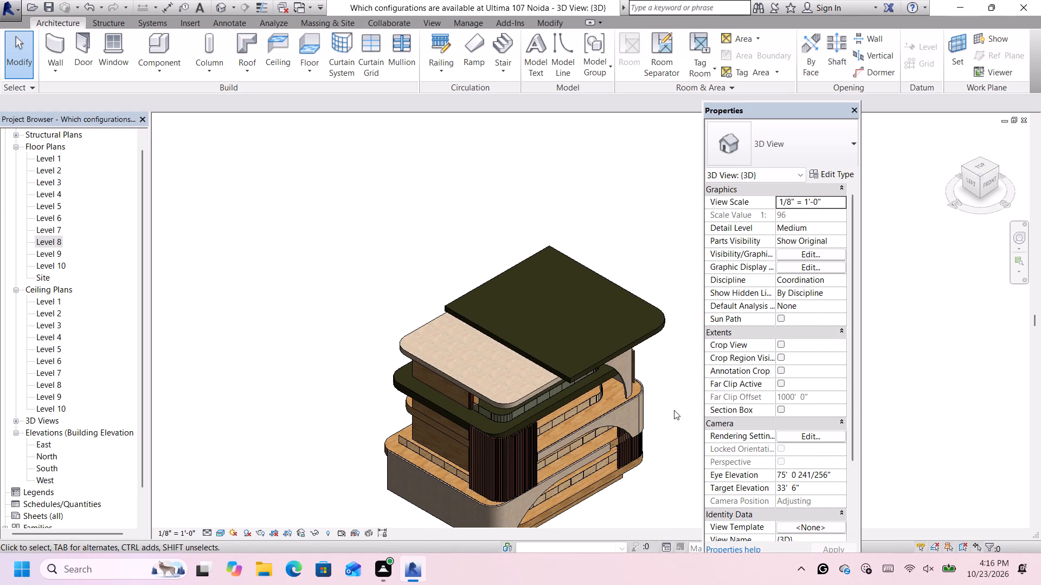
scroll(567, 466, up, 1)
scroll(567, 456, down, 4)
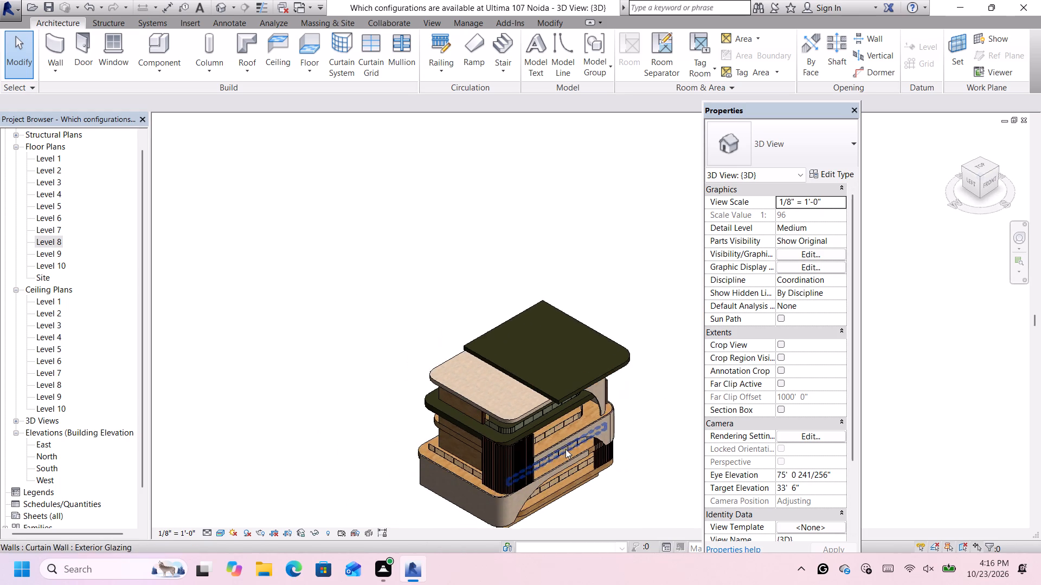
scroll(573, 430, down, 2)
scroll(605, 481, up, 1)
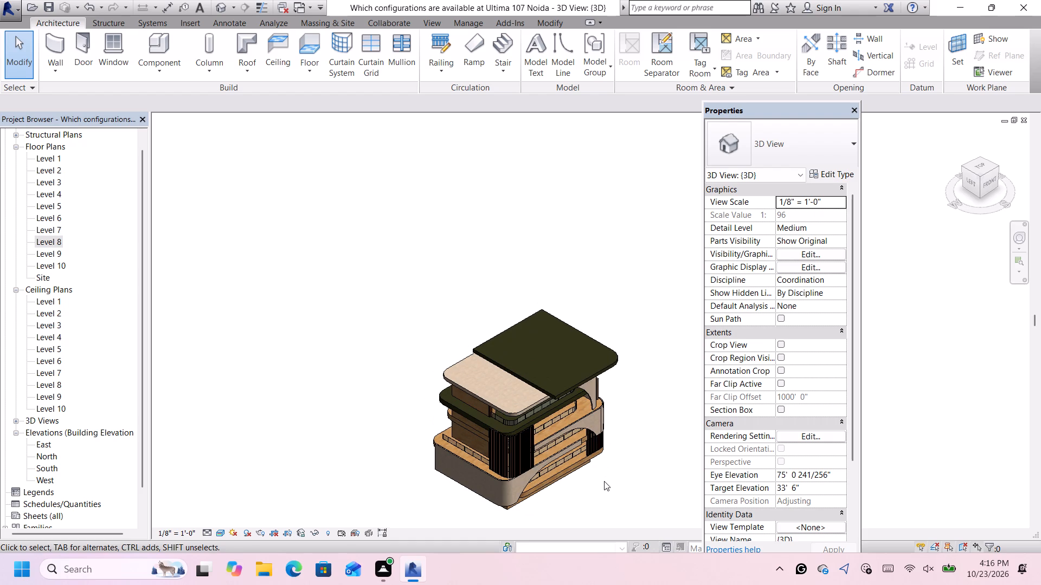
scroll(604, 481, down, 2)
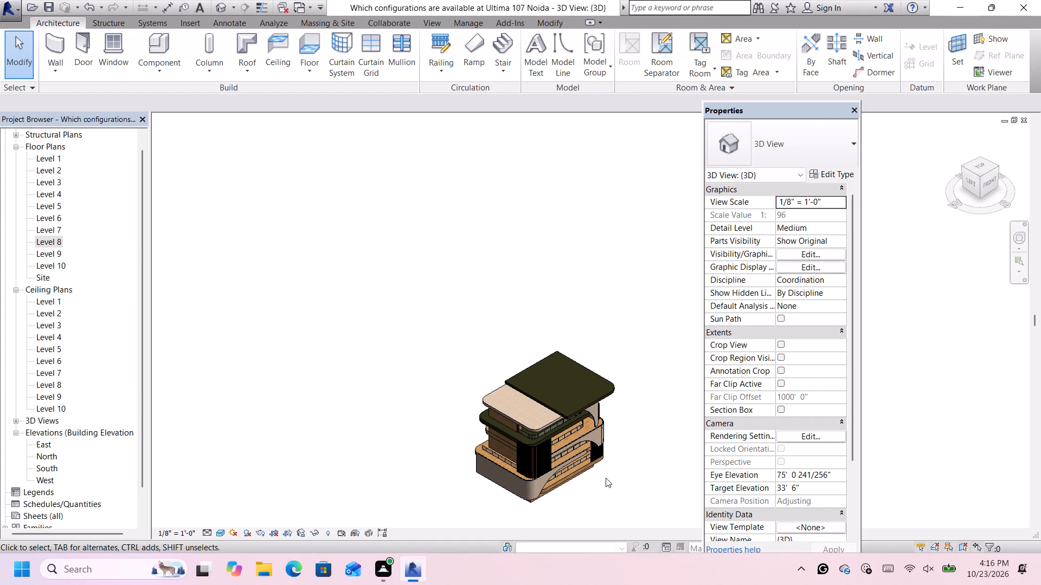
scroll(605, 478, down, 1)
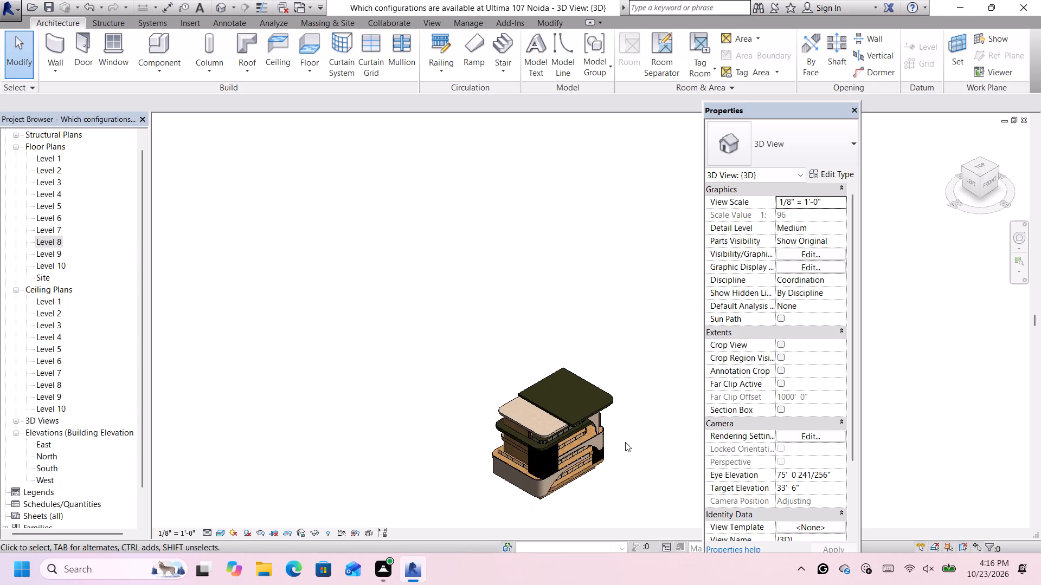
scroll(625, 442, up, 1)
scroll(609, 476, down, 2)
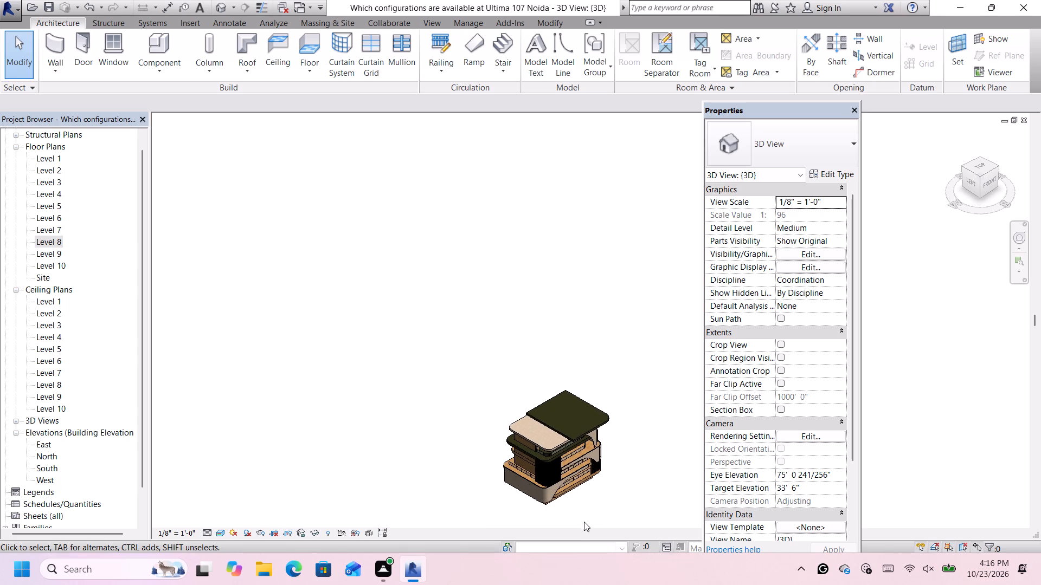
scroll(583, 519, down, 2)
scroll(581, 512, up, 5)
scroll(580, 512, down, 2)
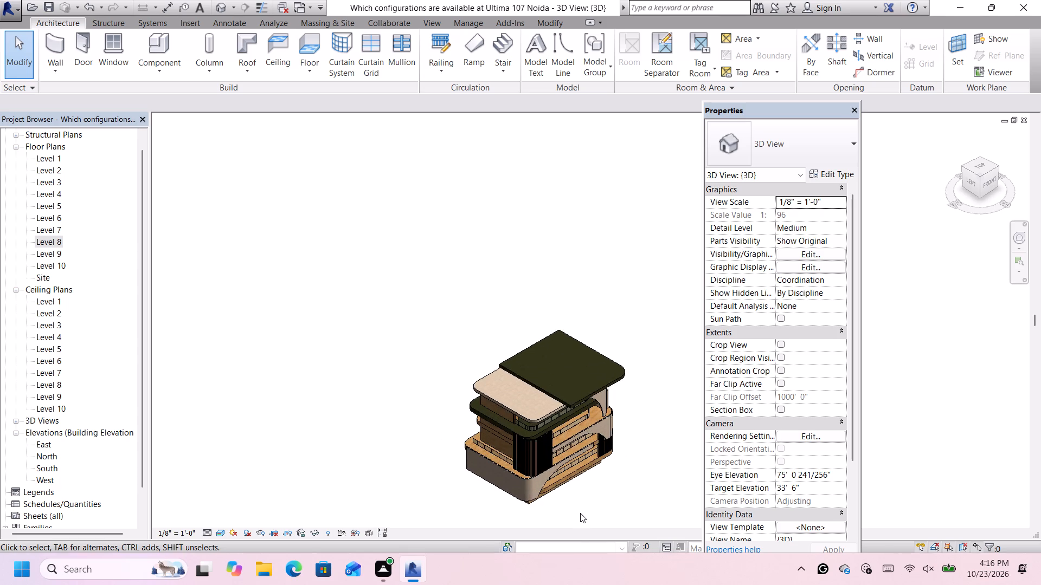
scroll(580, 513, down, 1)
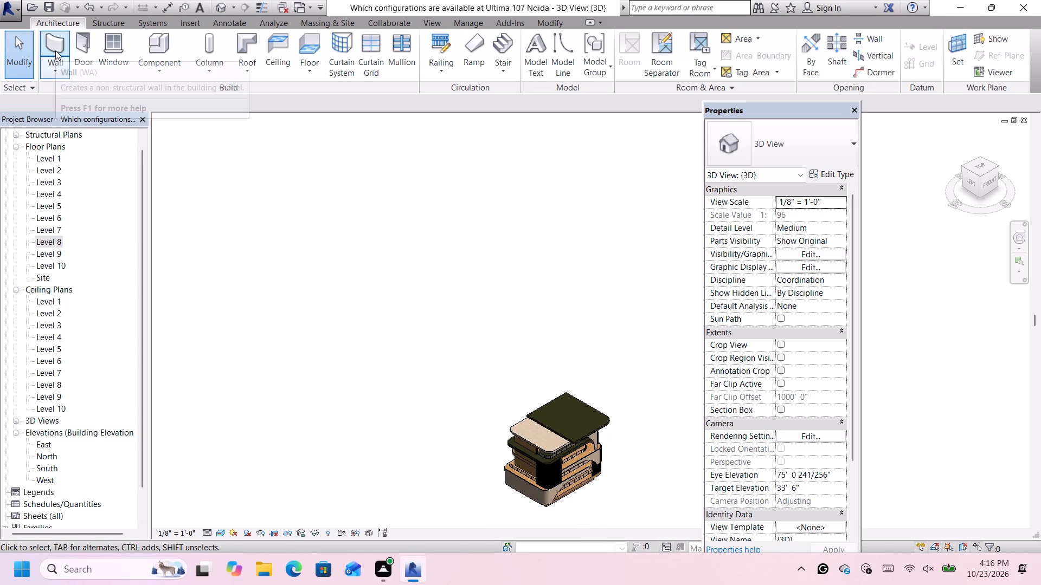
On the Level 1 floor plan, create a rectangular Generic - 3' white floor, about 76'-6" by 51'-6", surrounding the building's base walls.
double_click(54, 155)
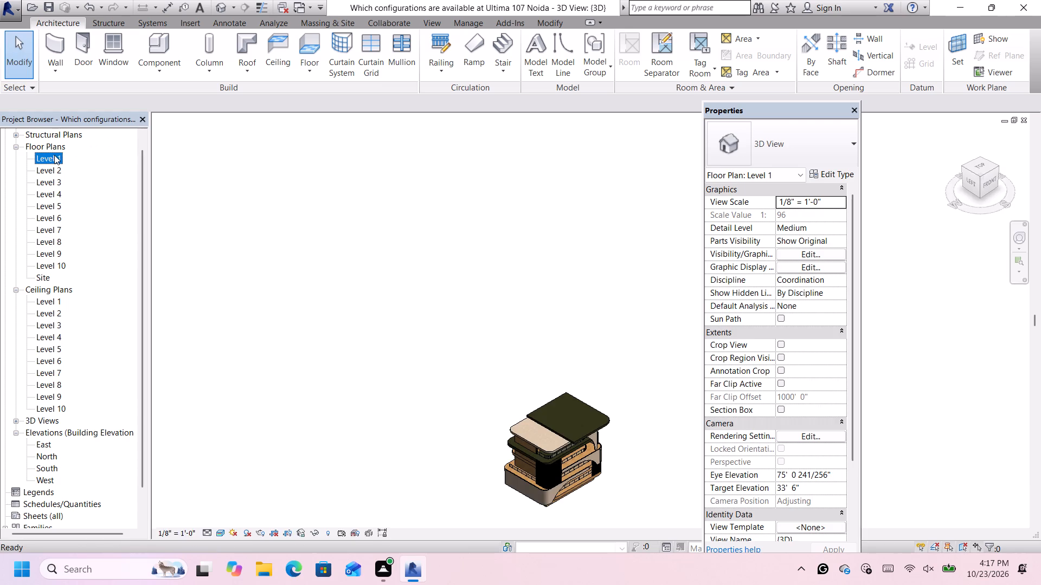
click(312, 44)
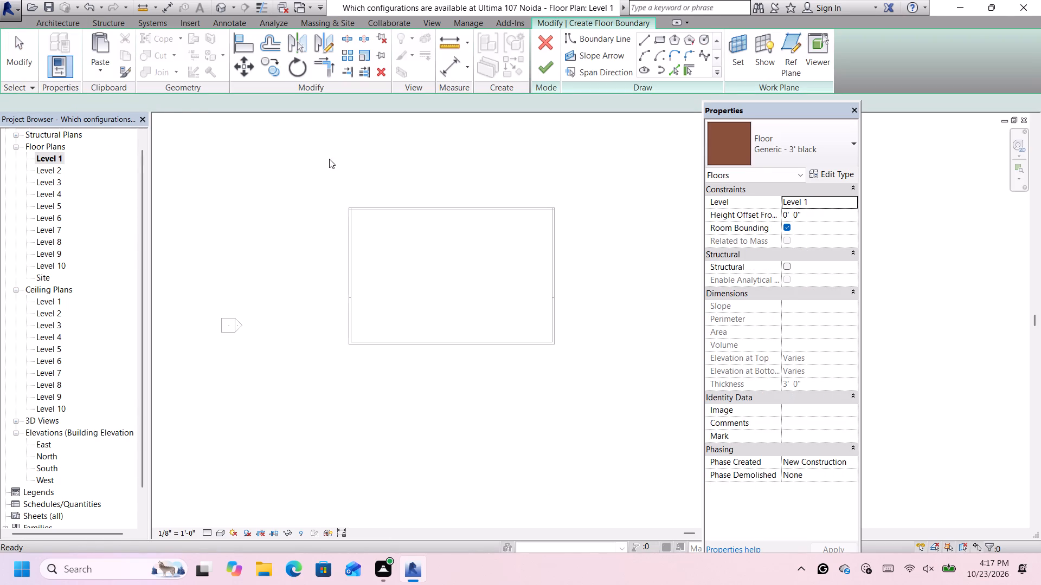
click(657, 39)
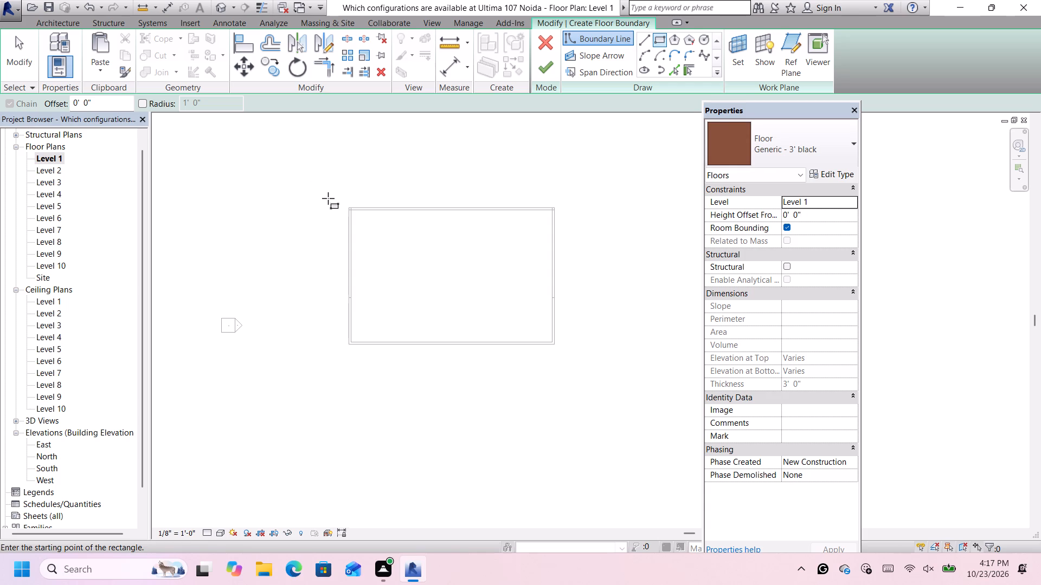
click(322, 190)
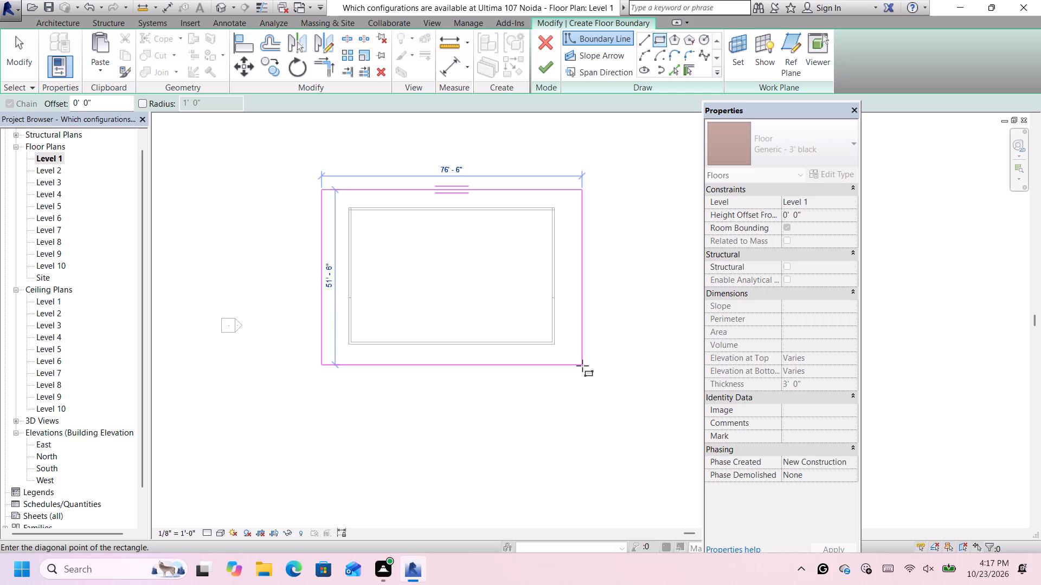
click(582, 365)
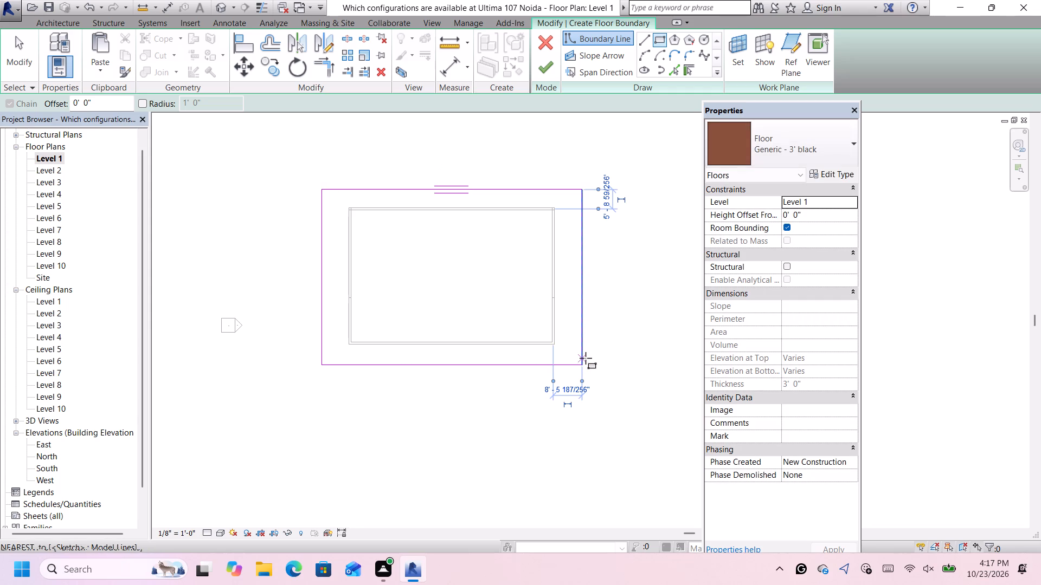
key(Escape)
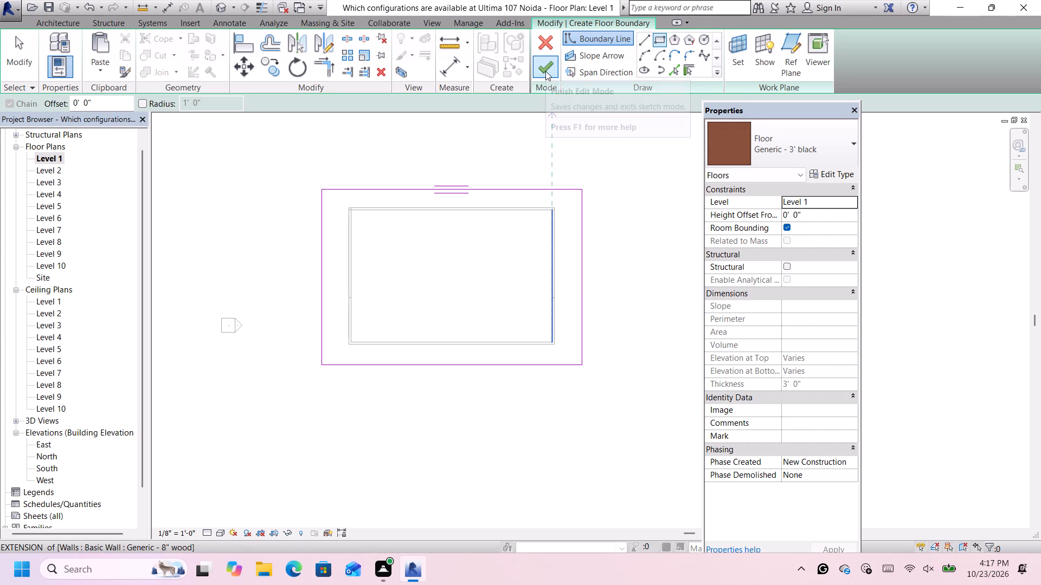
click(811, 152)
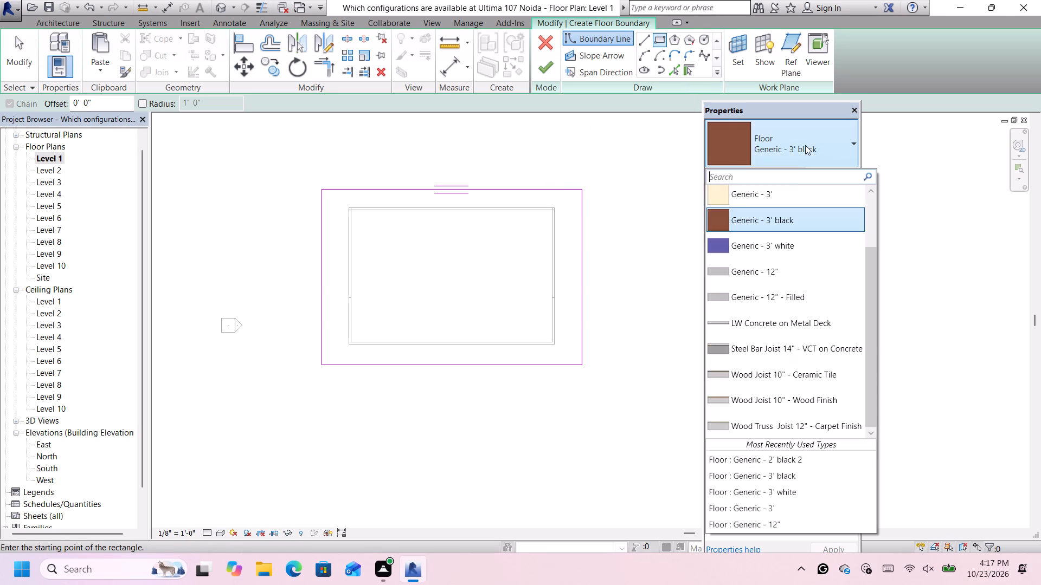
click(742, 248)
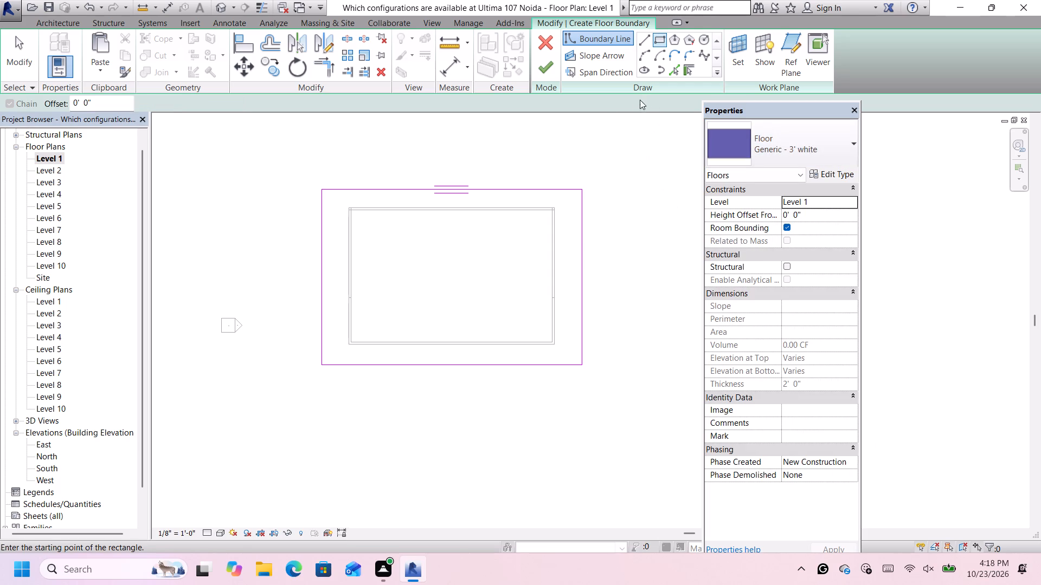
click(545, 71)
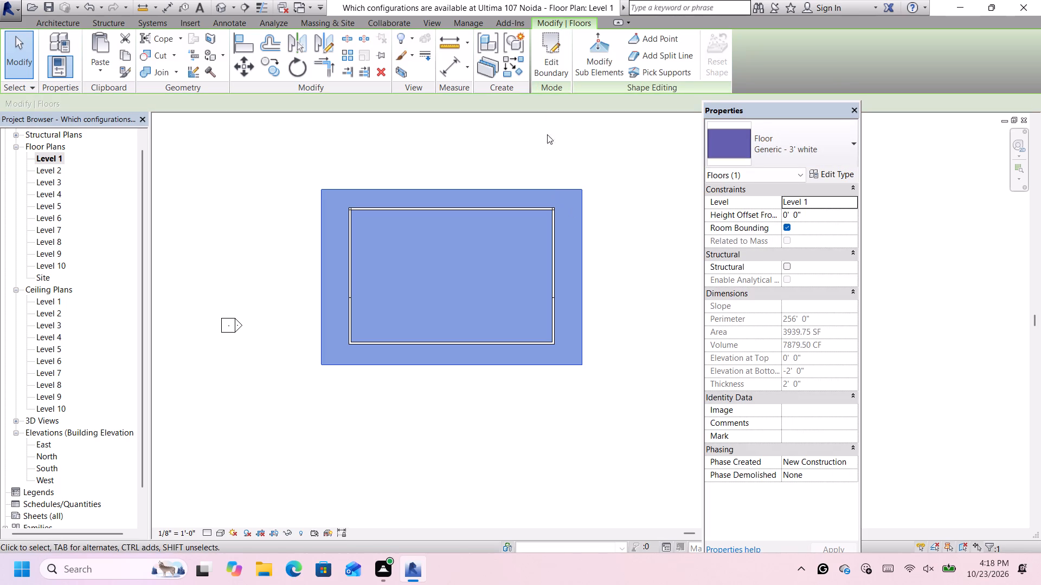
In the 3D view, edit the Level 1 base slab's boundary and nudge its right-side edge outward to about 13'-6" from the base wall.
click(220, 8)
scroll(546, 456, down, 1)
scroll(592, 495, up, 5)
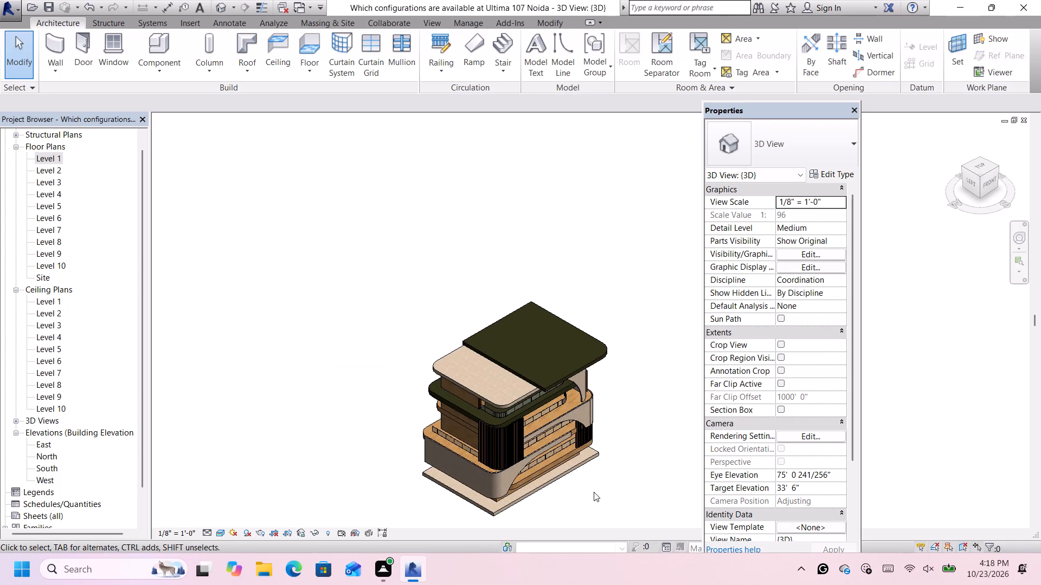
scroll(594, 492, up, 1)
scroll(589, 493, down, 4)
scroll(586, 518, up, 6)
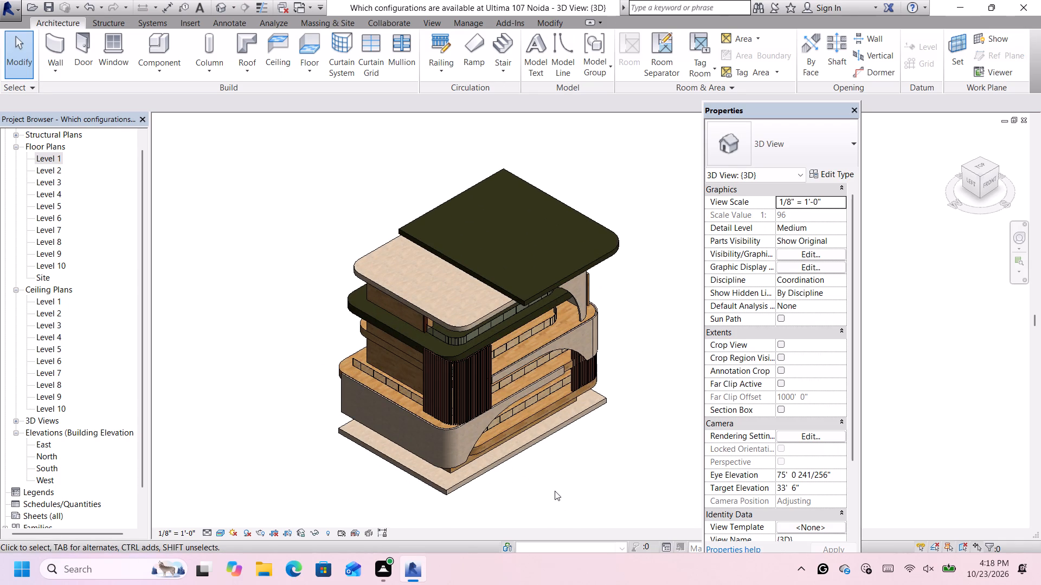
scroll(554, 489, up, 1)
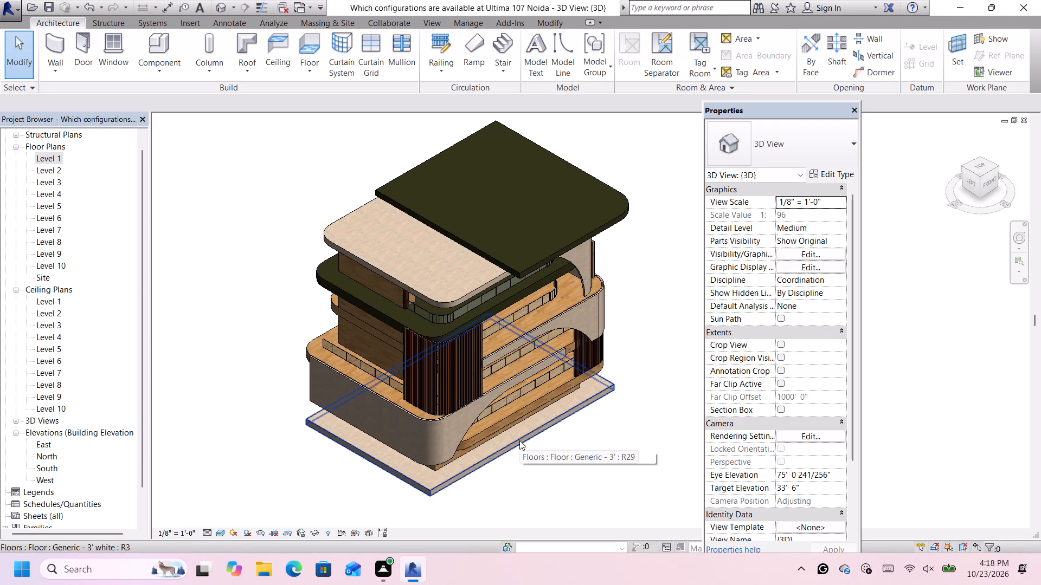
click(519, 440)
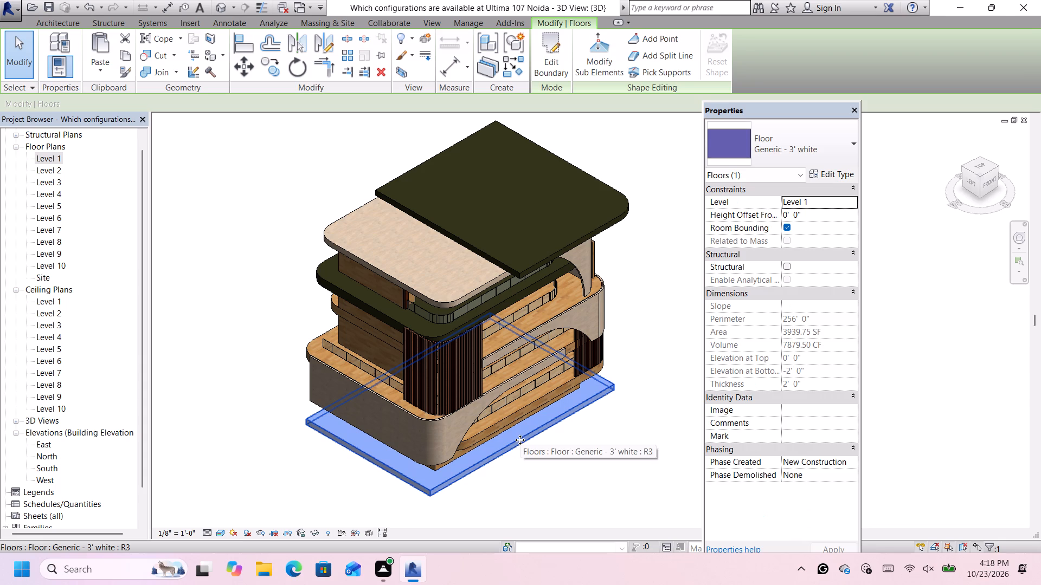
scroll(520, 440, up, 1)
double_click(520, 440)
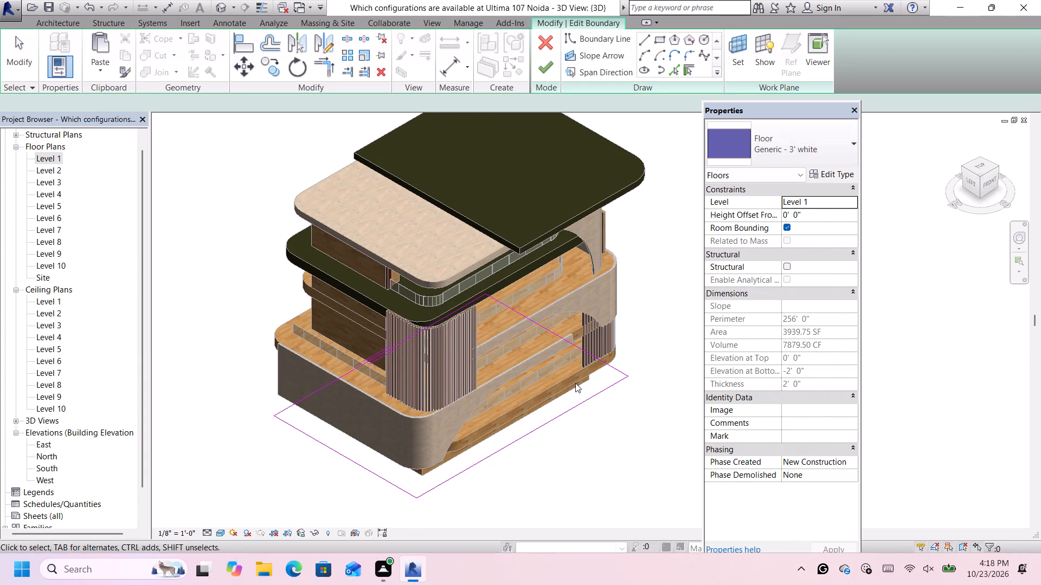
click(606, 364)
key(Right)
key(Right)
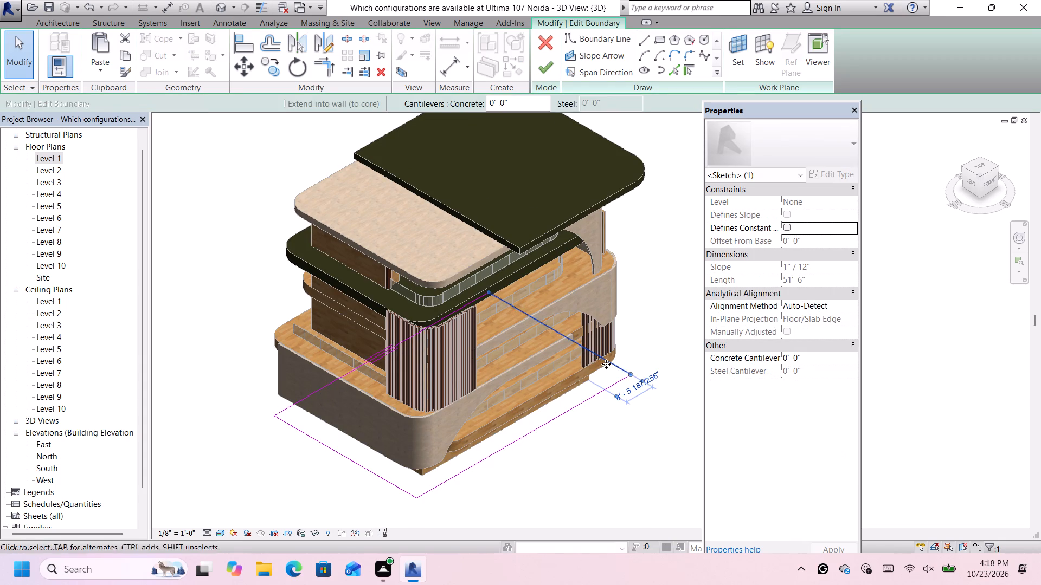
key(Right)
key(Right)
key(Right)
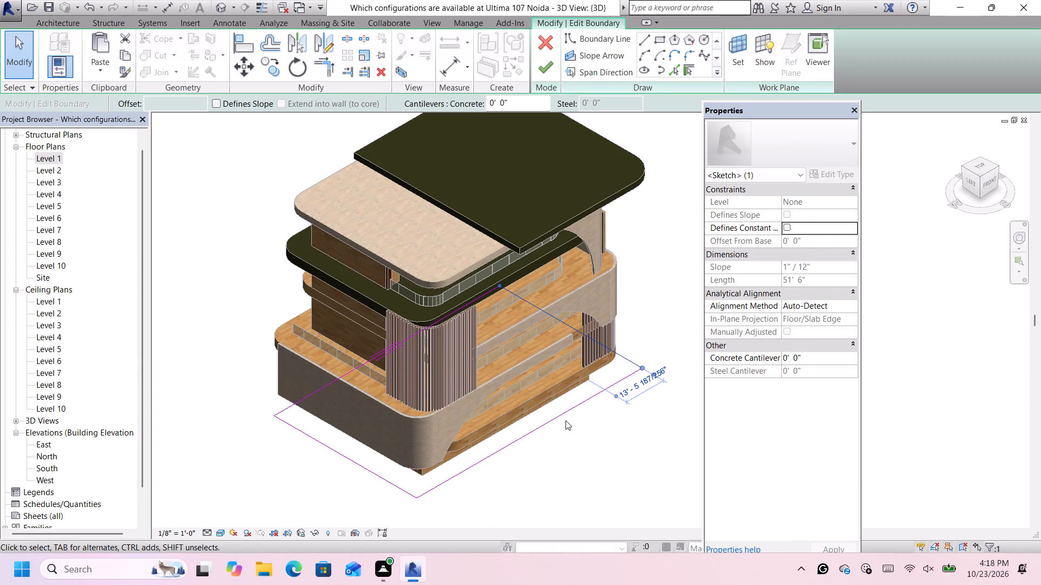
Nudge the base slab boundary's left-side edge outward to about 11'-4" from the base wall.
click(387, 482)
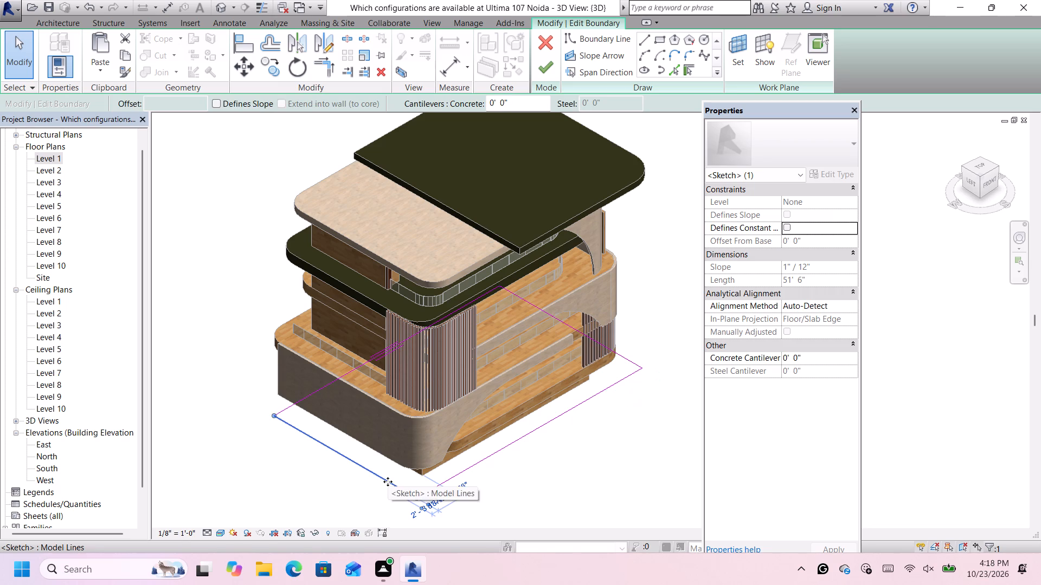
key(Left)
key(Left)
key(Left)
Nudge the base slab boundary's front edge outward to about 9'-4" from the base wall and finish the boundary edit.
click(506, 442)
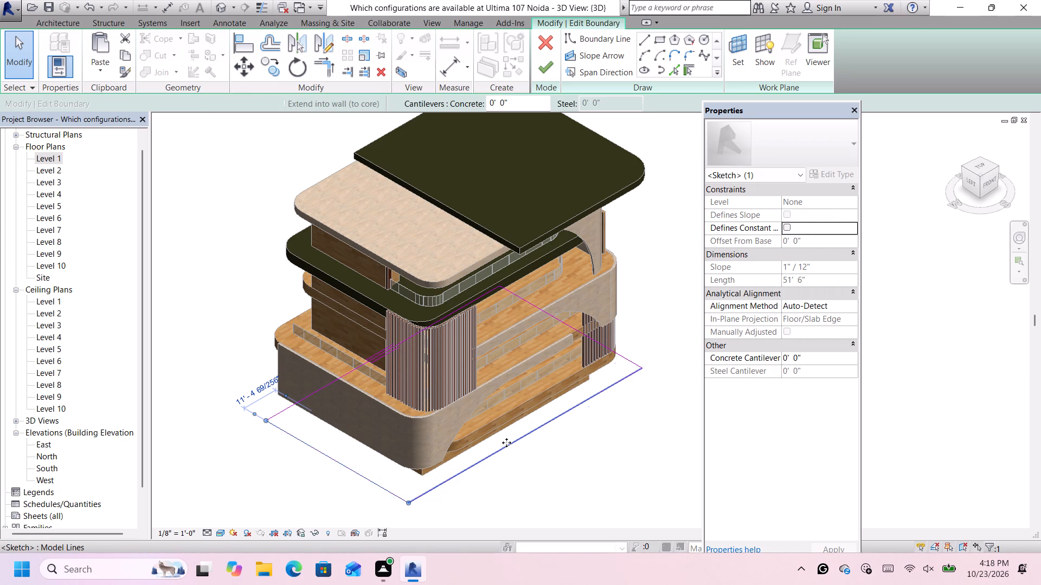
key(Down)
key(Down)
key(Down)
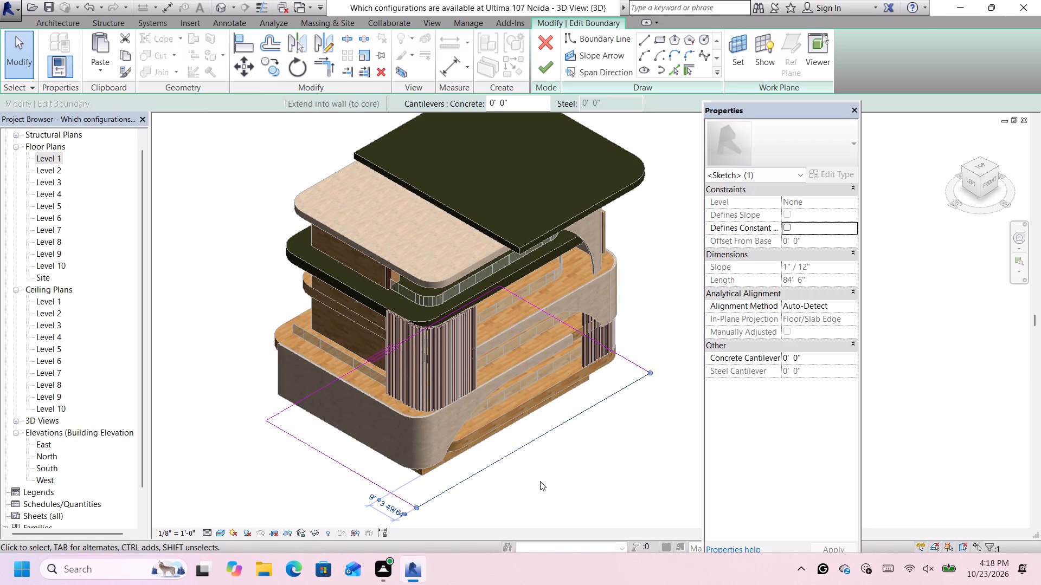
click(540, 481)
click(548, 65)
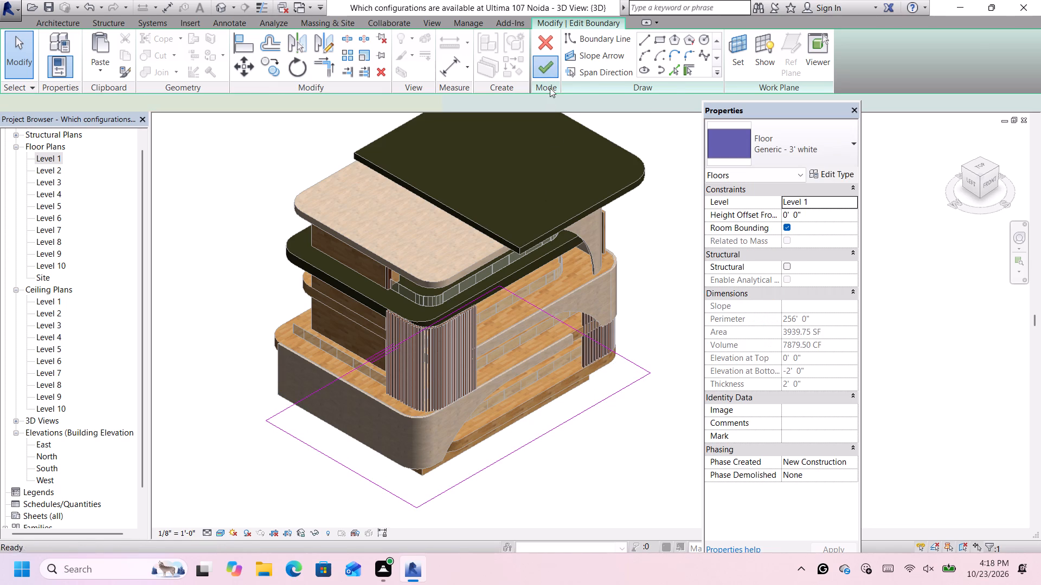
Deselect the base slab and examine the building from the front, checking the slab's extent and proportions against the facade above.
click(677, 357)
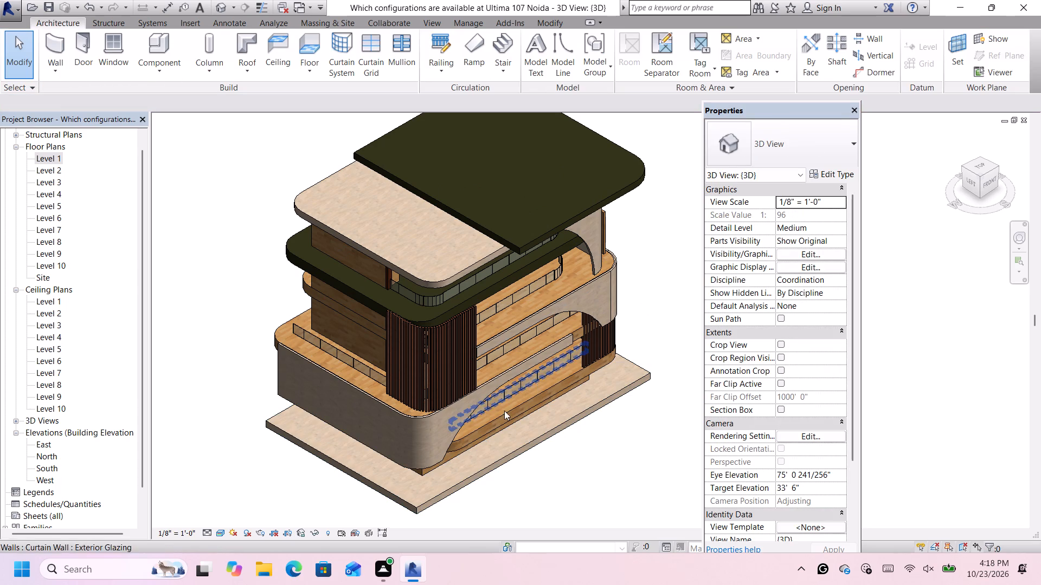
scroll(495, 423, down, 2)
scroll(587, 406, up, 3)
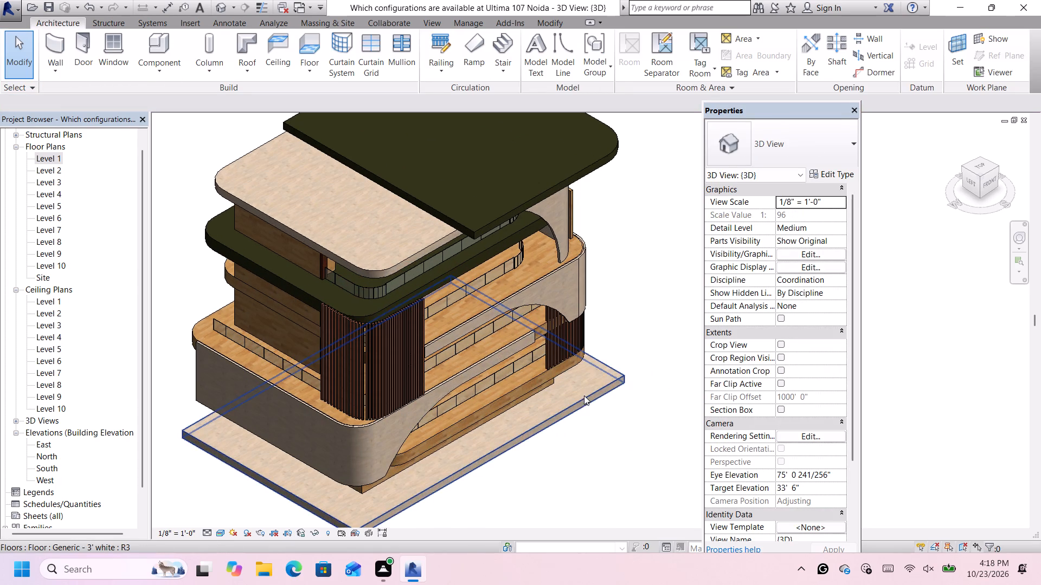
scroll(528, 432, down, 2)
click(994, 178)
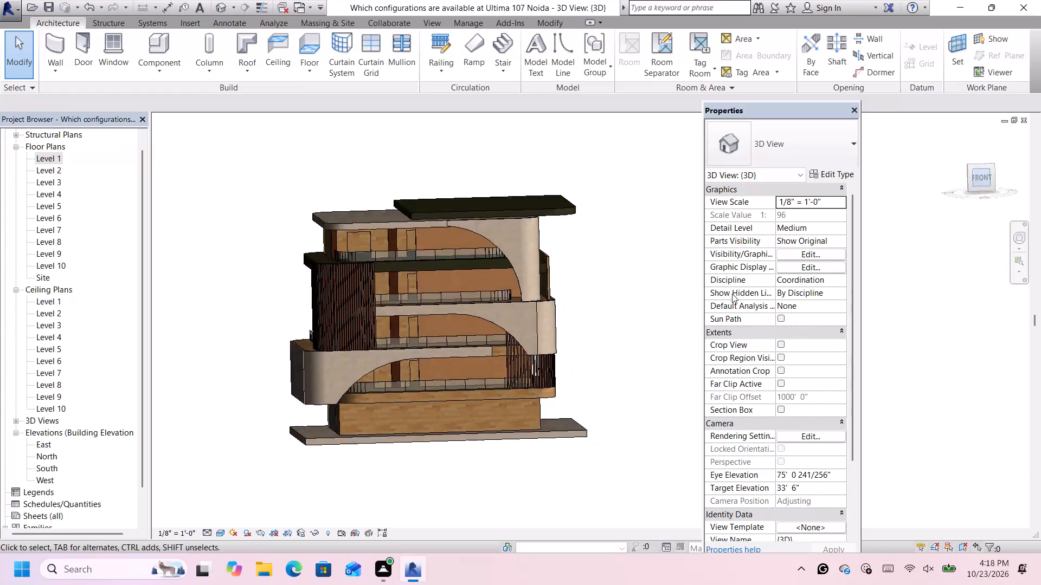
scroll(411, 454, down, 3)
scroll(557, 435, up, 1)
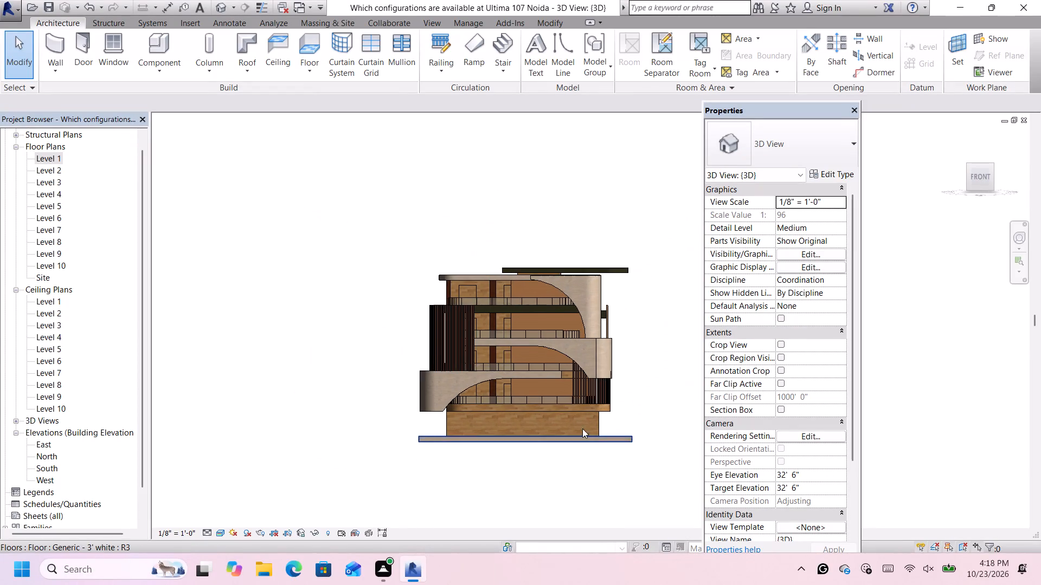
scroll(582, 428, up, 1)
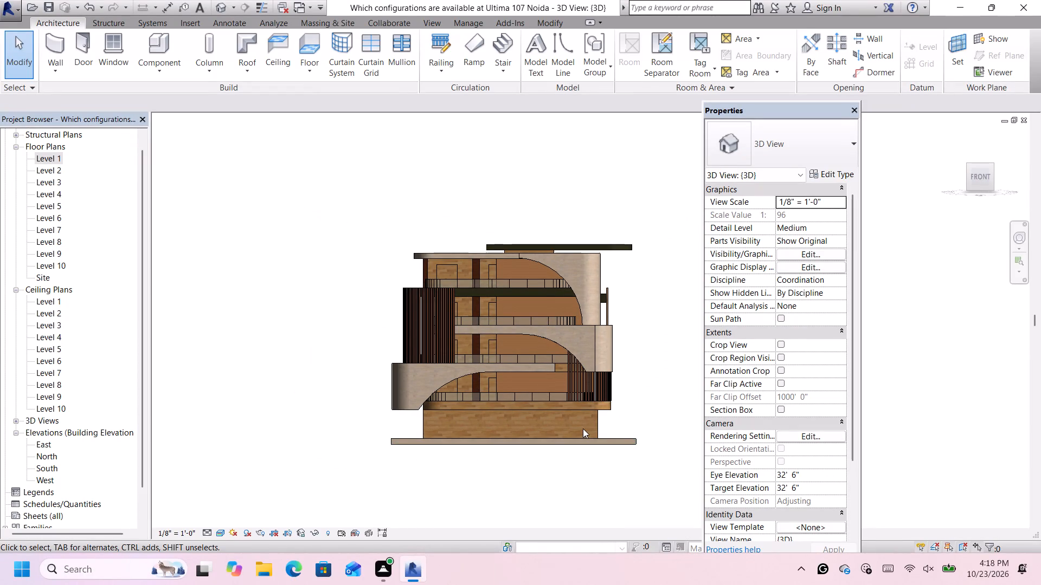
scroll(399, 439, up, 1)
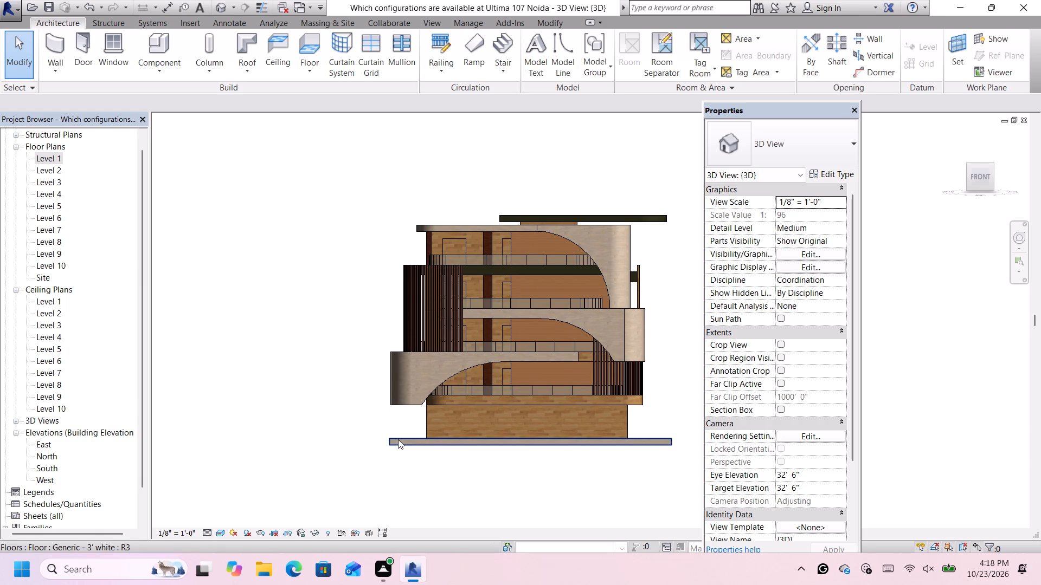
scroll(399, 439, up, 2)
scroll(402, 438, down, 2)
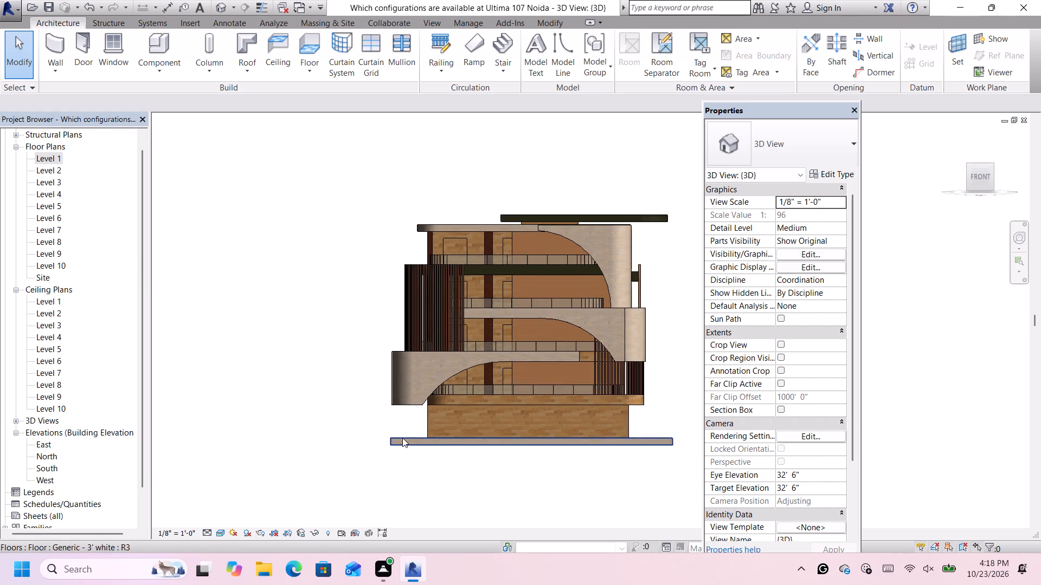
scroll(402, 438, down, 2)
scroll(599, 399, up, 3)
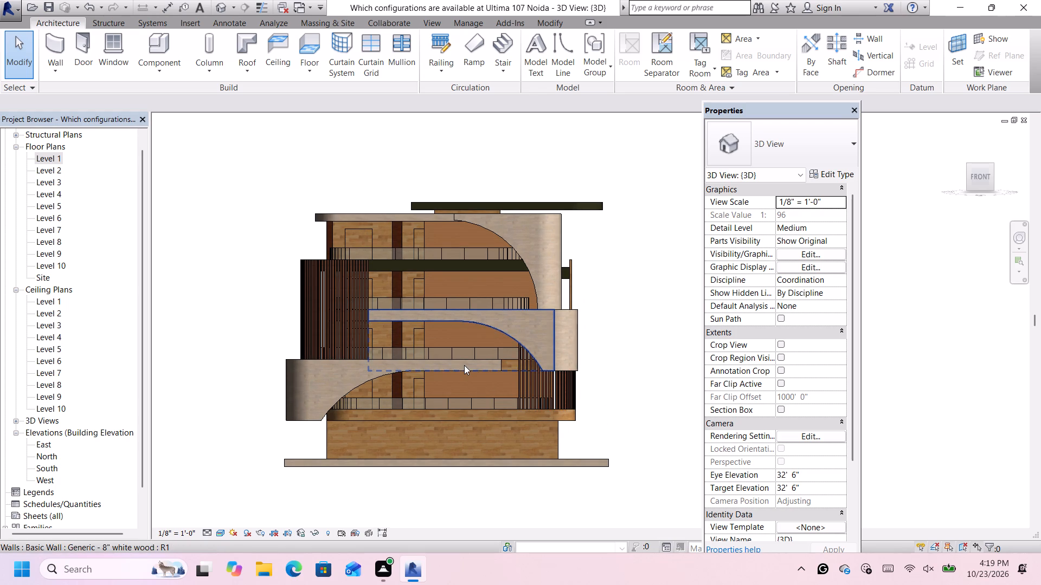
scroll(457, 375, down, 1)
scroll(499, 449, down, 1)
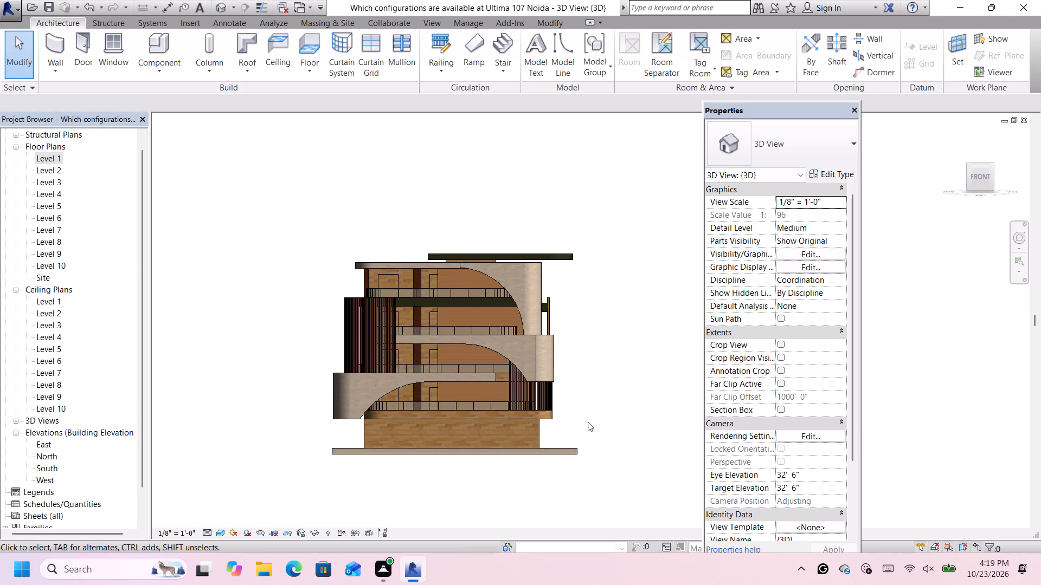
scroll(588, 421, up, 1)
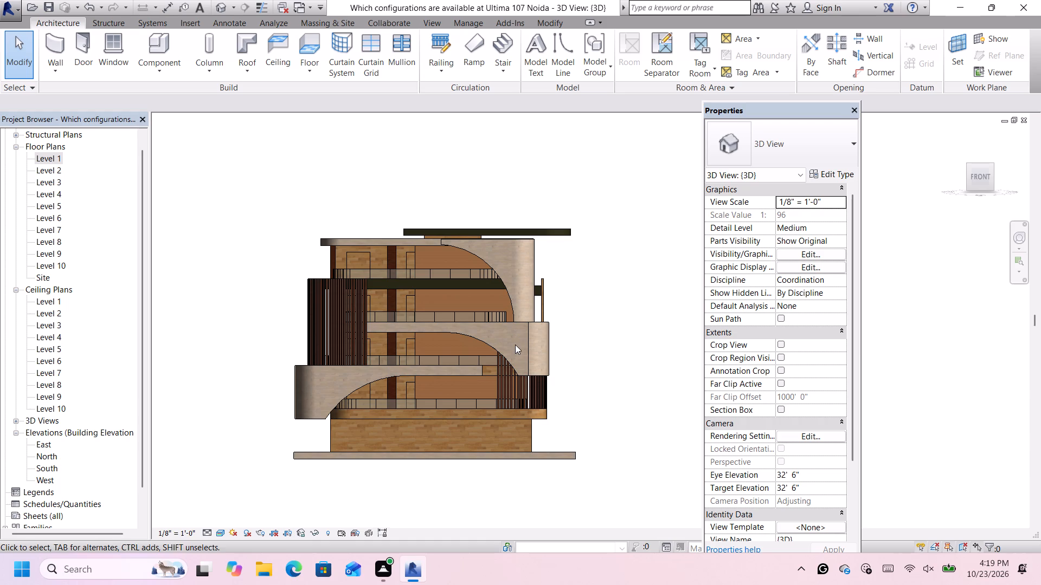
scroll(529, 339, down, 3)
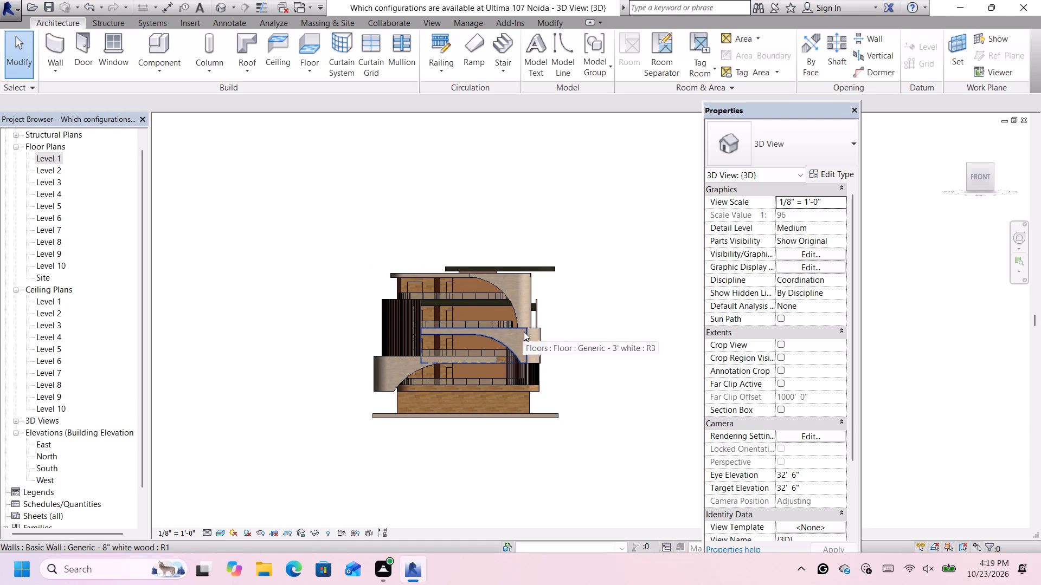
scroll(527, 335, down, 1)
scroll(527, 335, up, 1)
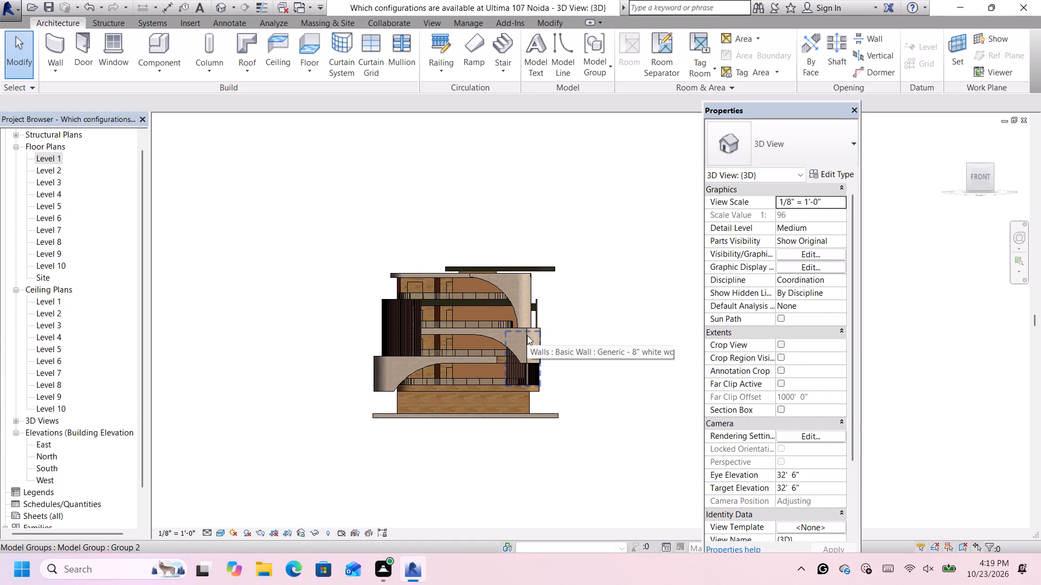
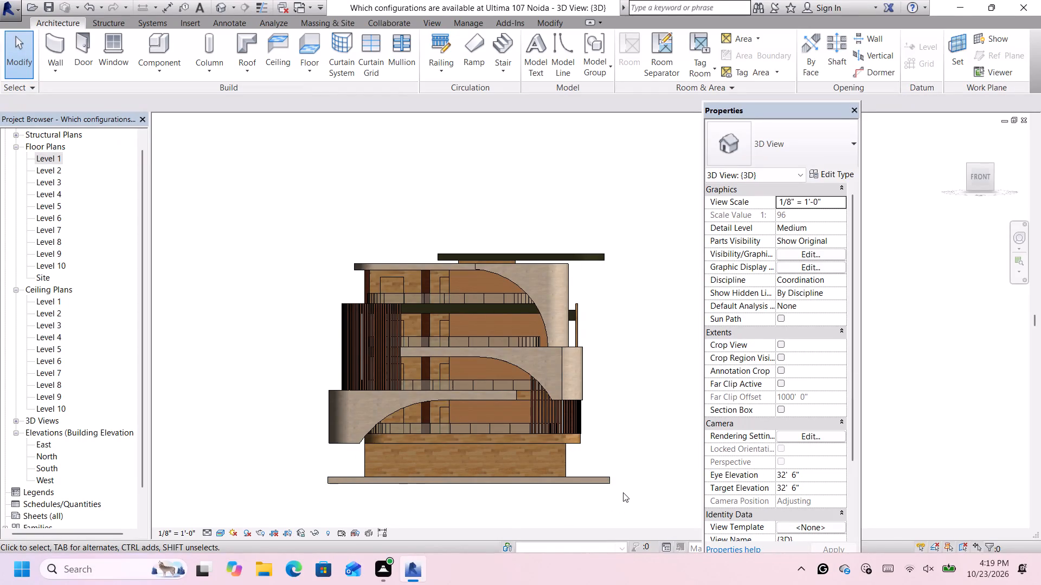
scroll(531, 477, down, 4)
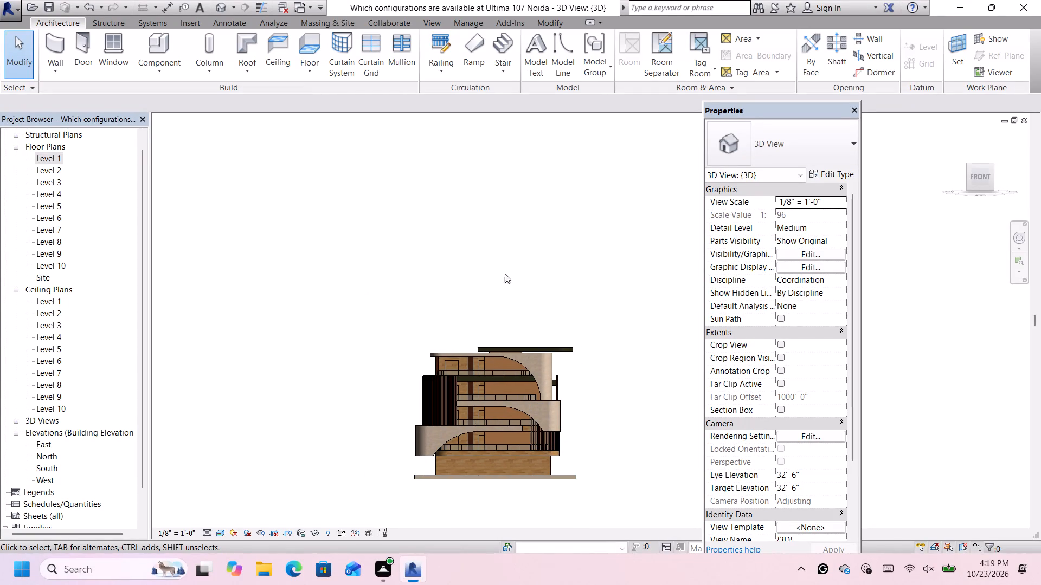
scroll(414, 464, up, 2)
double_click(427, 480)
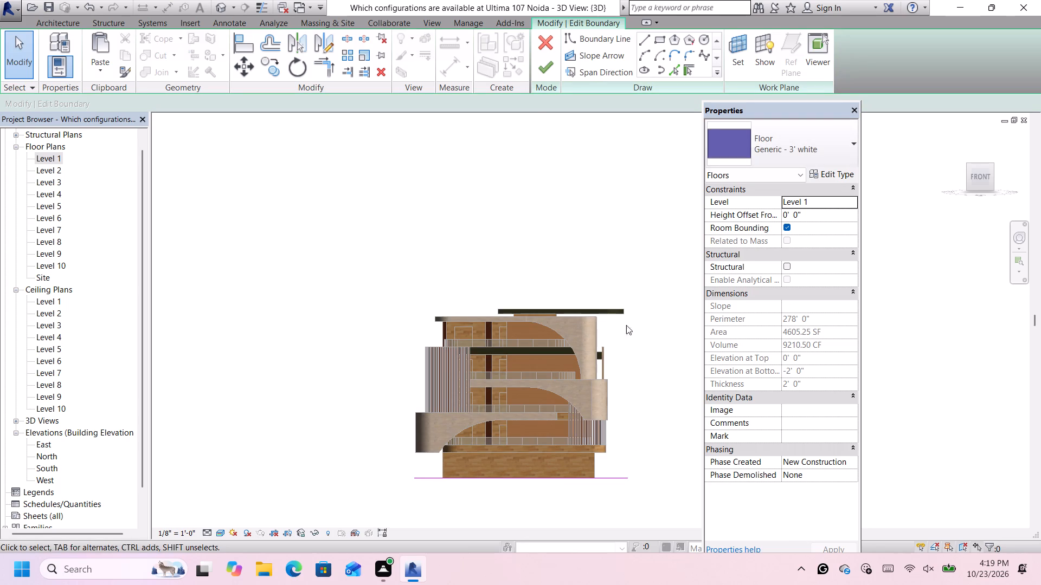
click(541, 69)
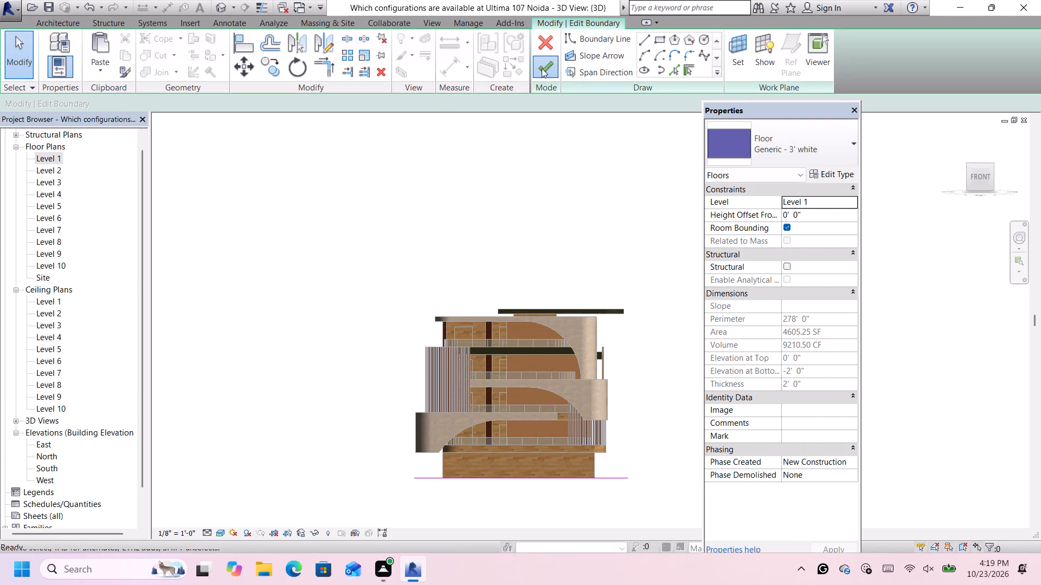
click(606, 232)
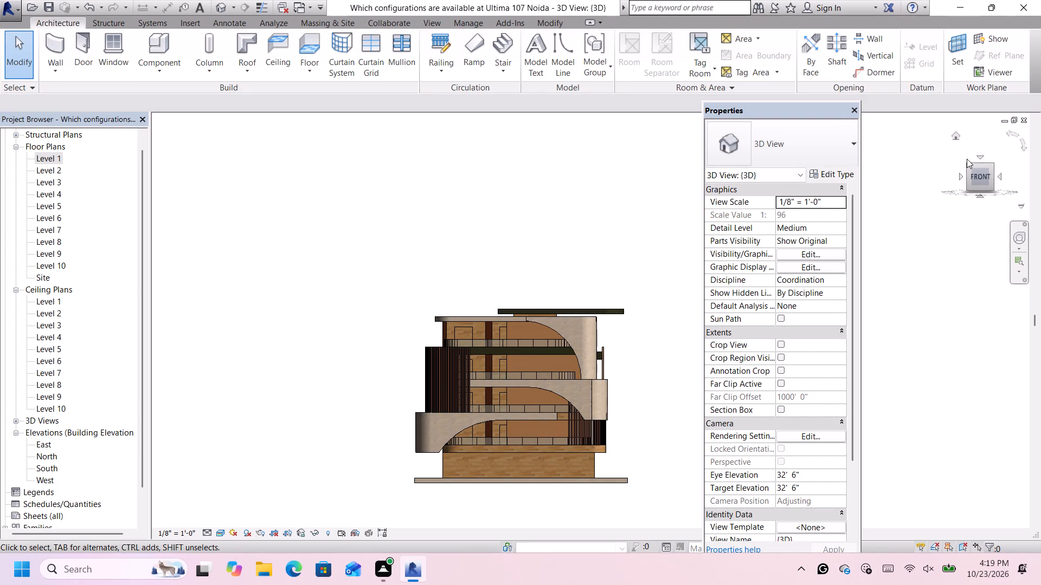
On the Level 1 floor plan, place an architectural 6 x 10 Wood Timber Column 5'-0" outside the south wall, aligned with the east wall.
click(971, 167)
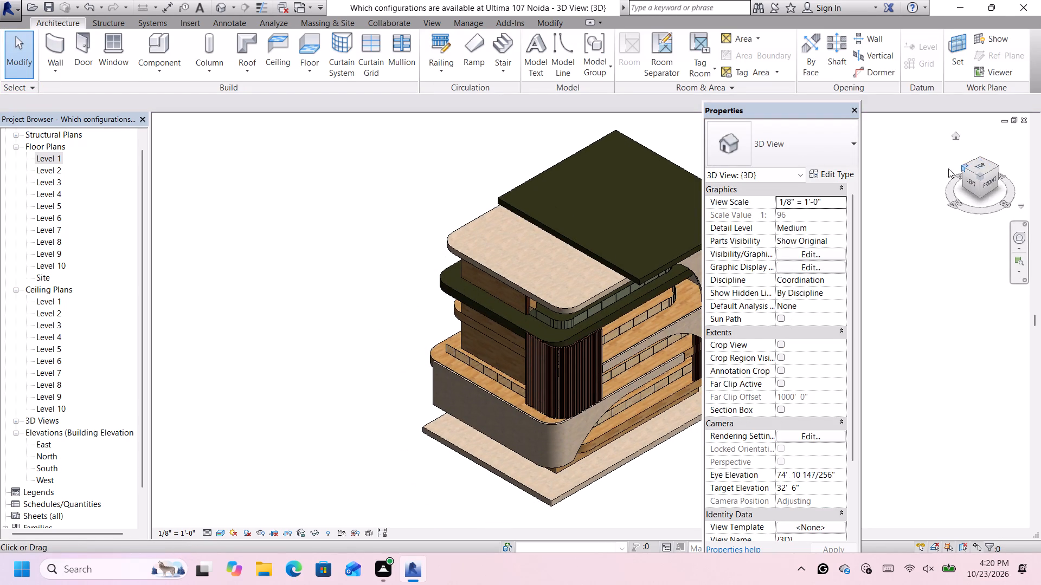
scroll(633, 326, down, 3)
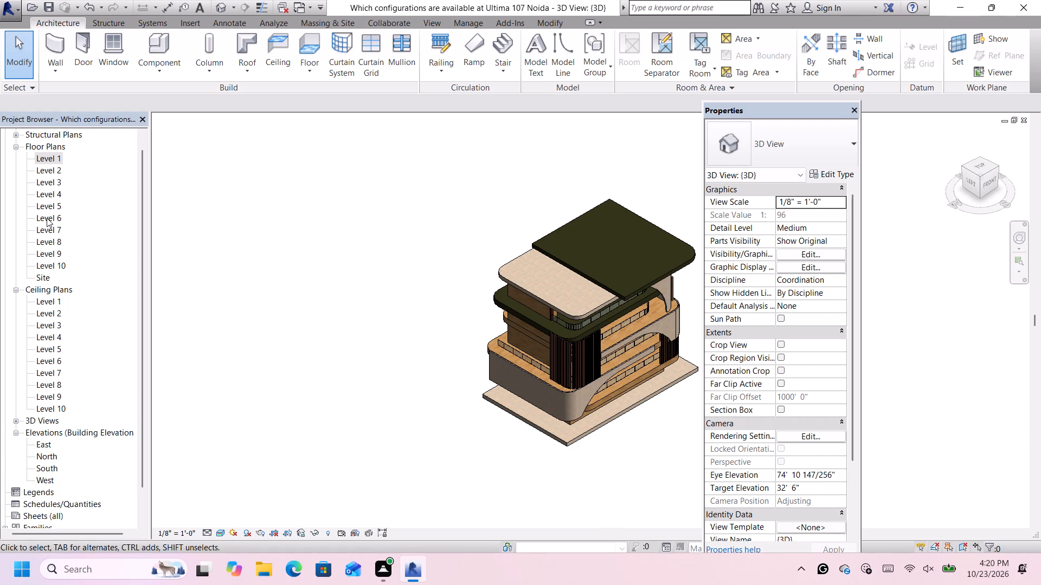
double_click(41, 156)
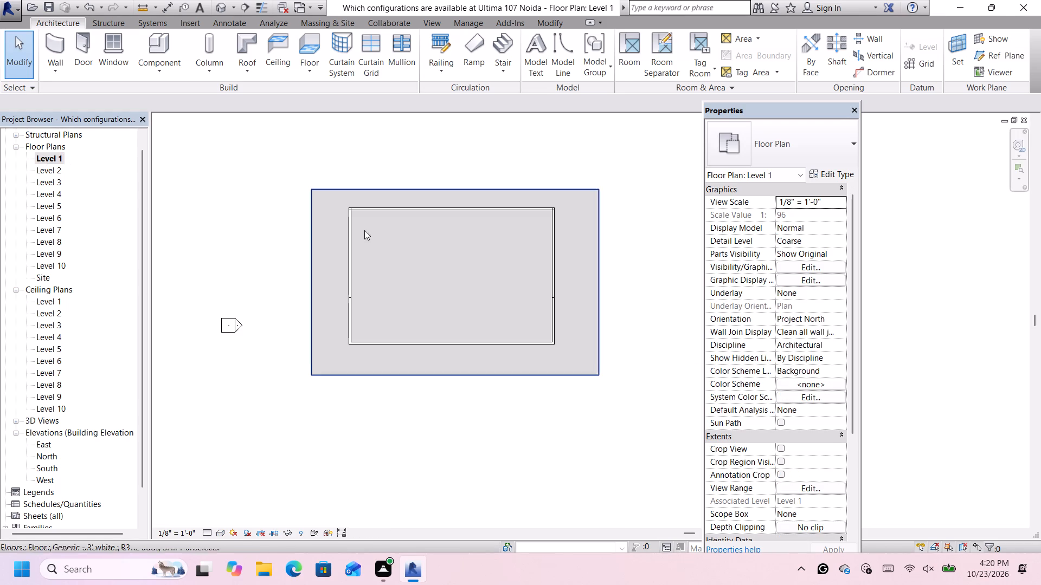
click(198, 75)
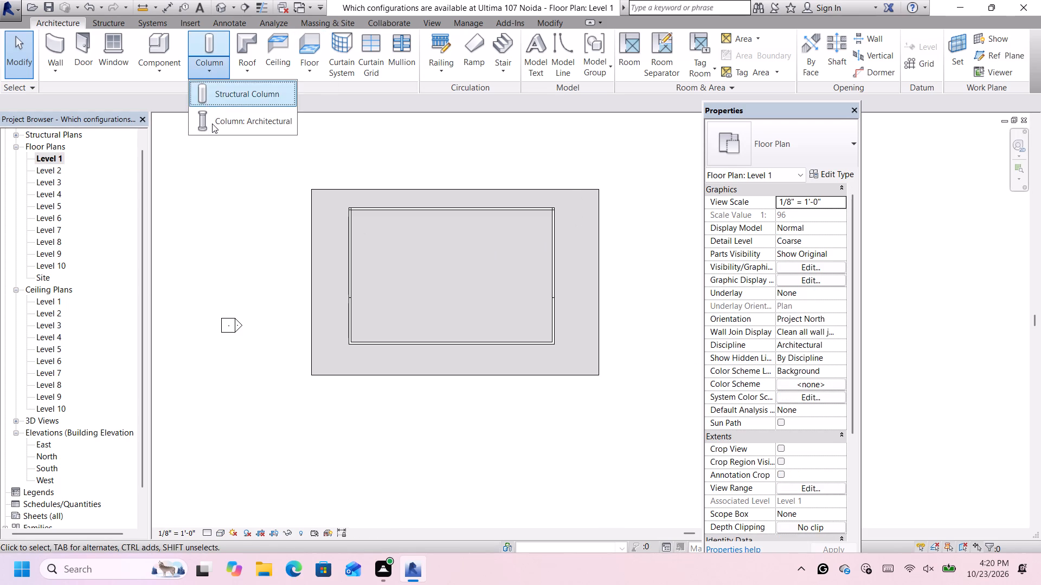
click(212, 123)
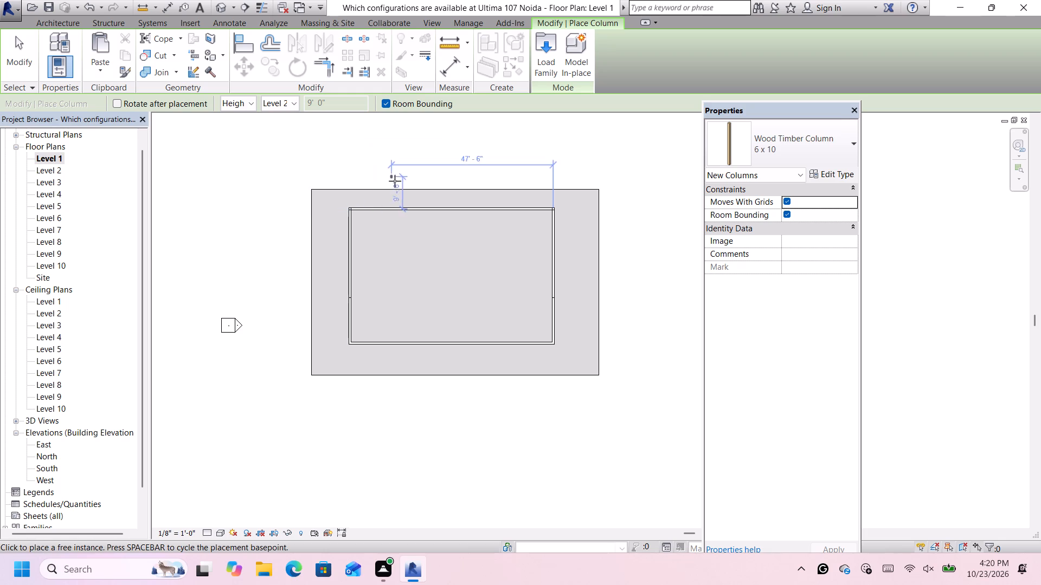
scroll(387, 194, up, 4)
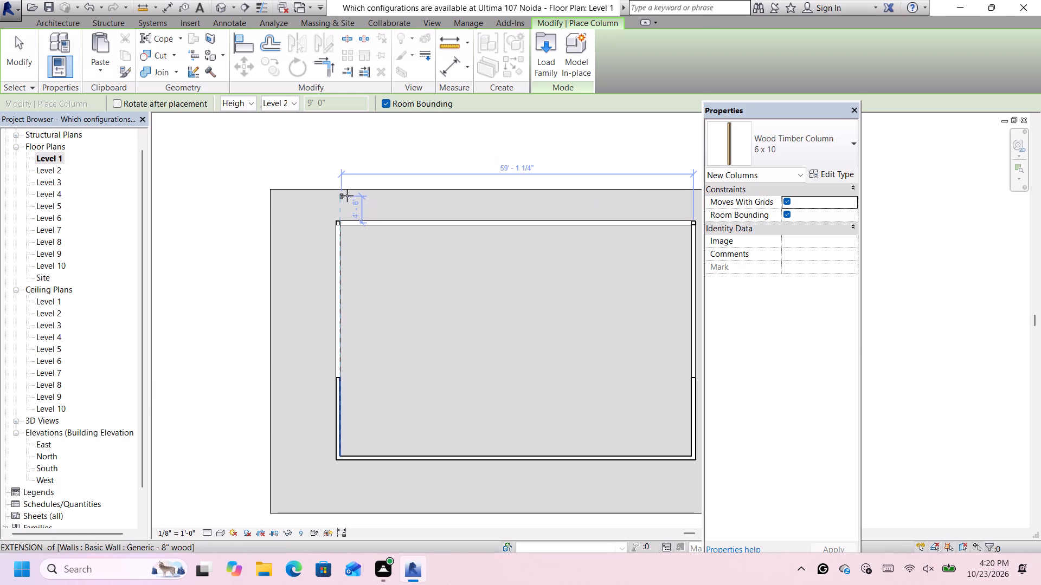
scroll(347, 196, down, 4)
scroll(553, 369, up, 3)
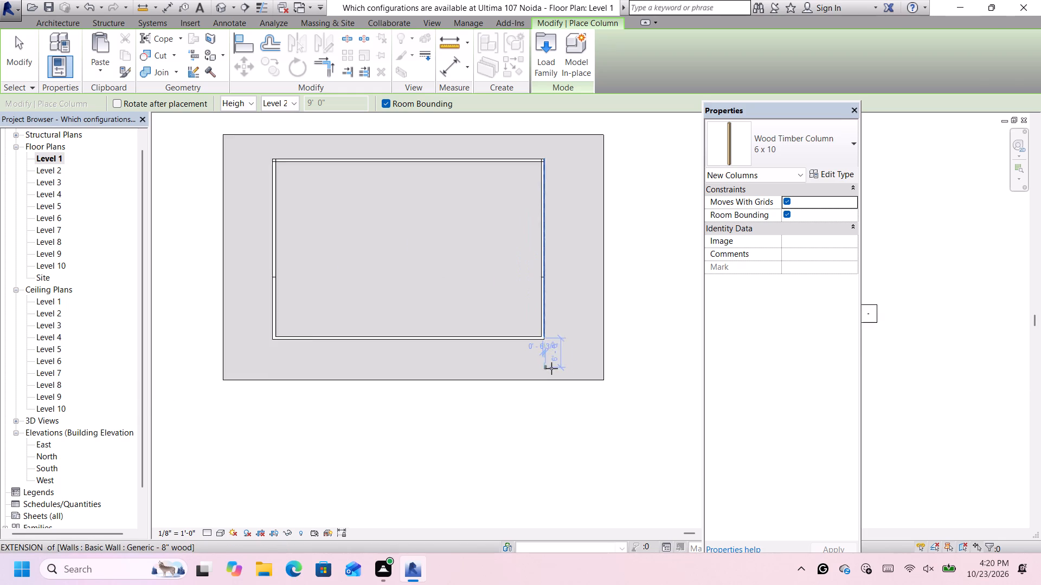
scroll(551, 368, up, 2)
scroll(551, 368, down, 3)
scroll(547, 366, up, 1)
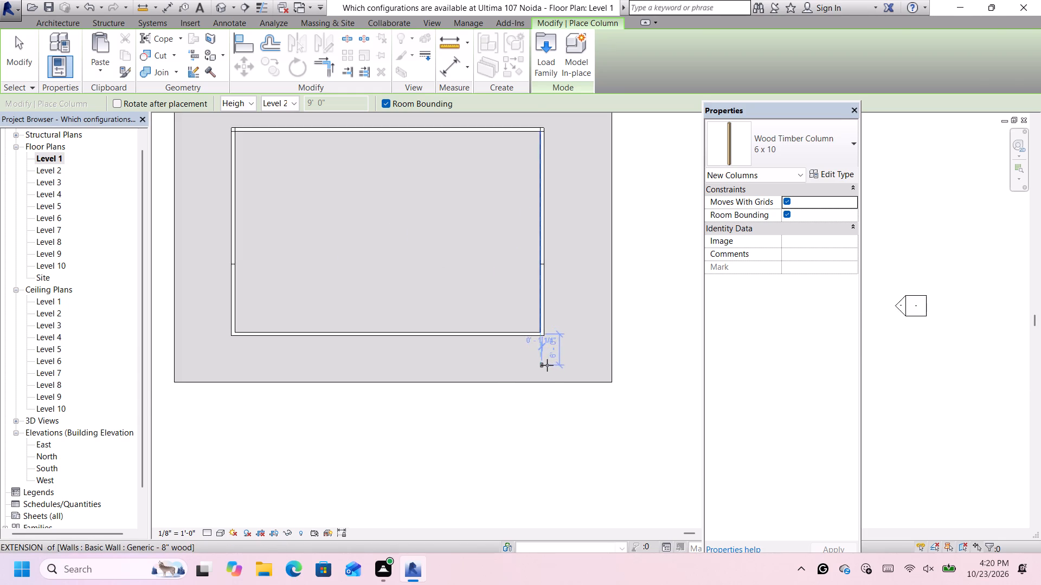
scroll(547, 365, up, 2)
scroll(545, 358, down, 4)
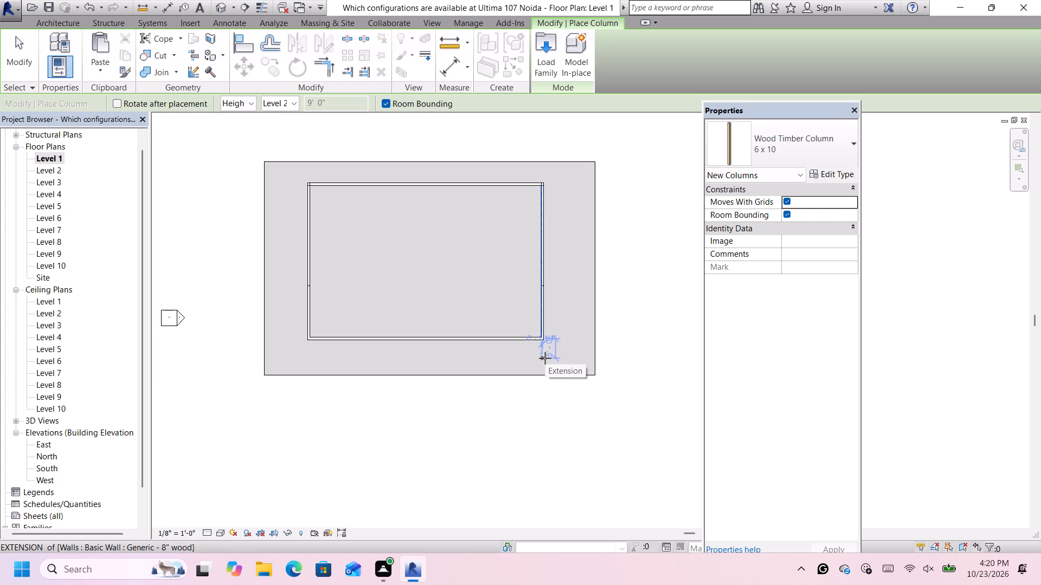
click(545, 358)
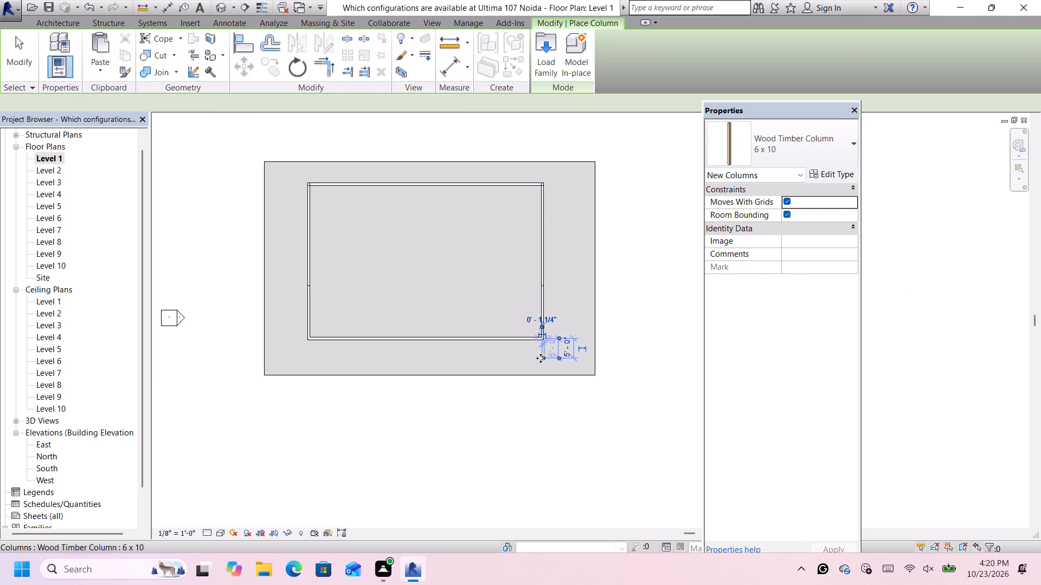
Place five more 6 x 10 timber columns westward from the first one, spaced 1'-0" apart and parallel to the south wall.
scroll(526, 355, up, 11)
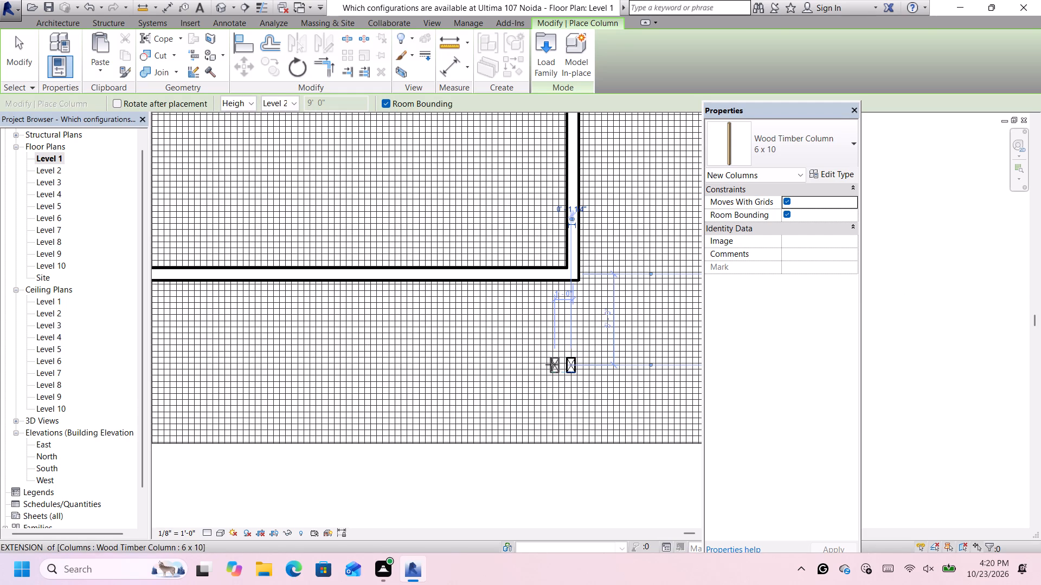
click(552, 365)
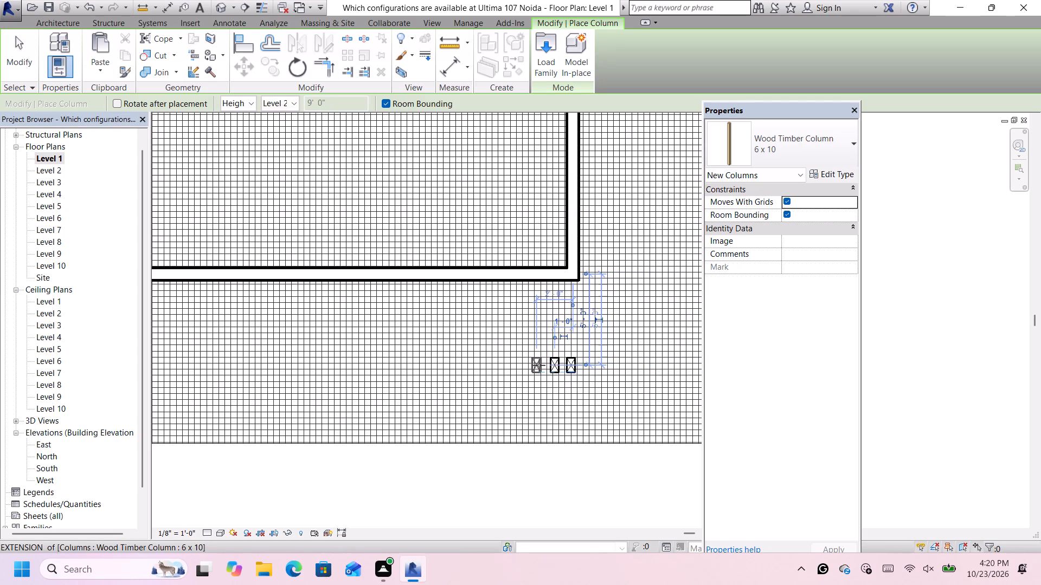
click(539, 365)
scroll(540, 365, down, 6)
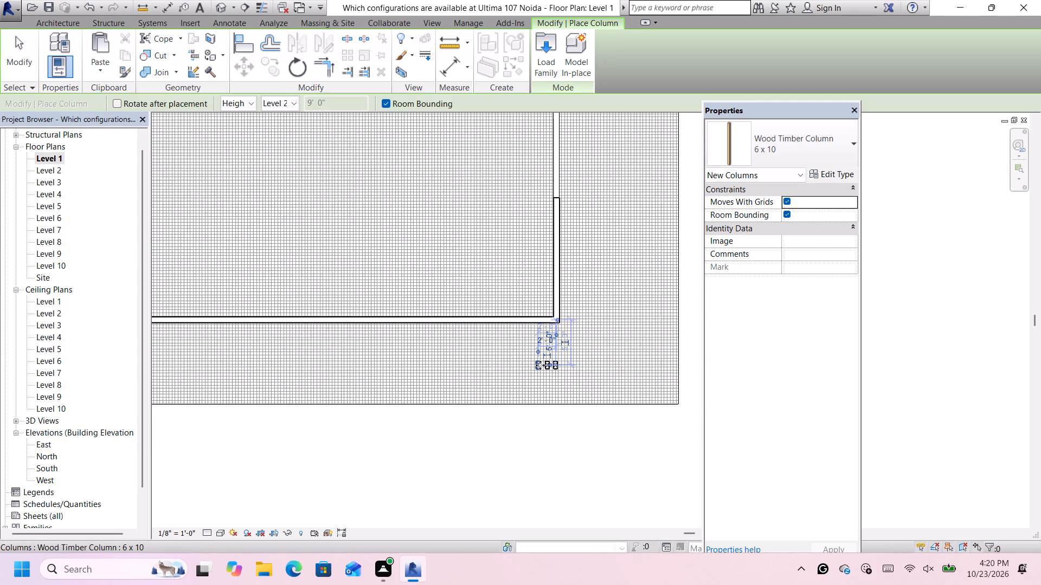
scroll(539, 367, down, 6)
scroll(482, 352, up, 4)
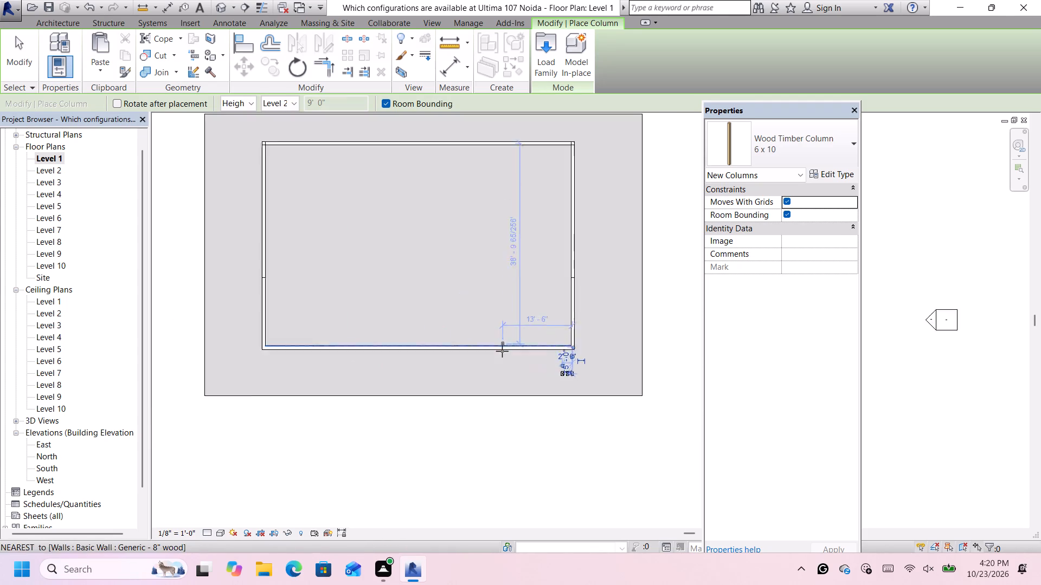
scroll(502, 351, up, 1)
scroll(550, 375, up, 7)
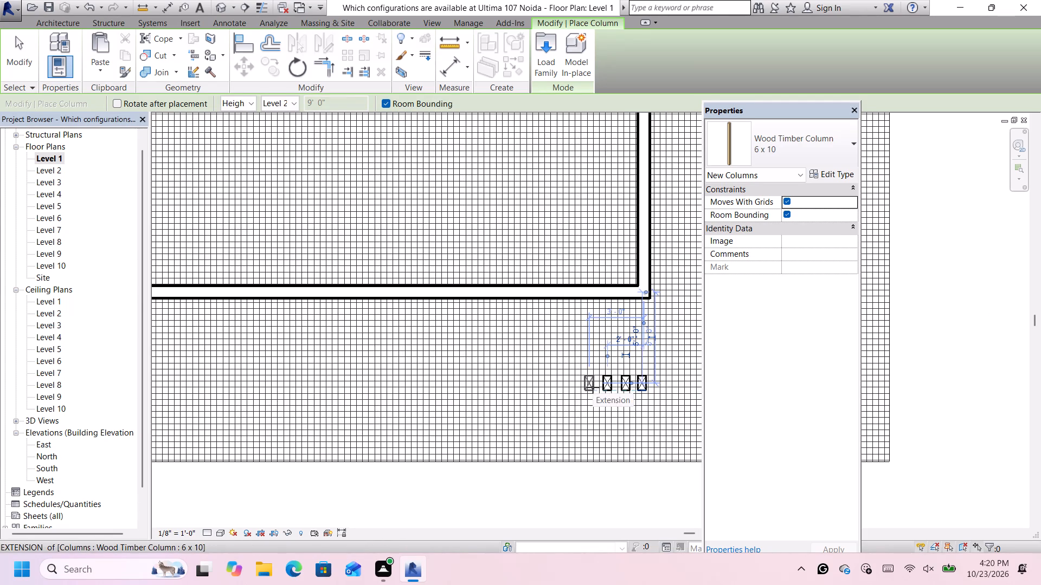
click(593, 387)
click(573, 387)
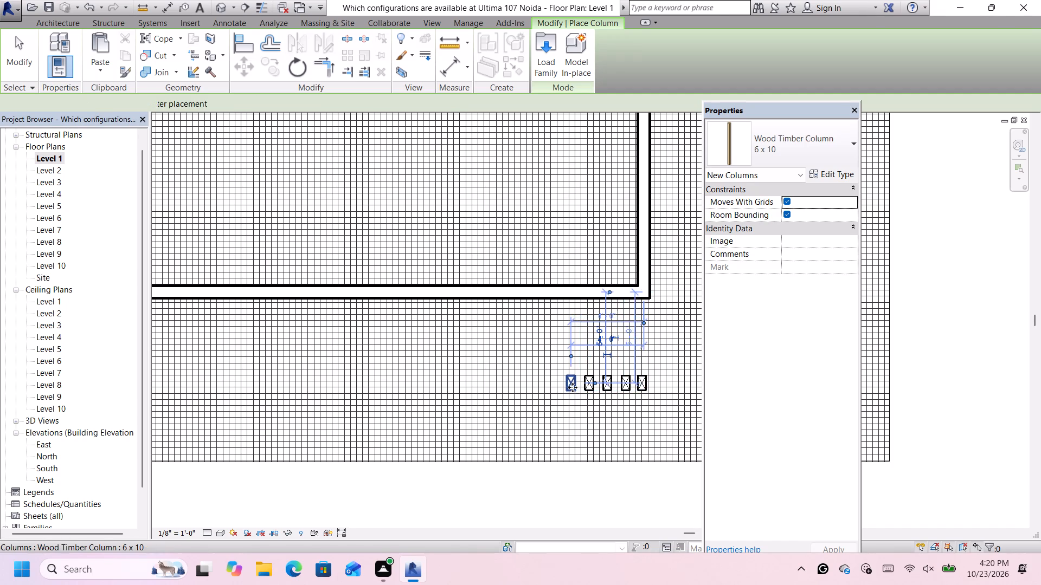
click(557, 387)
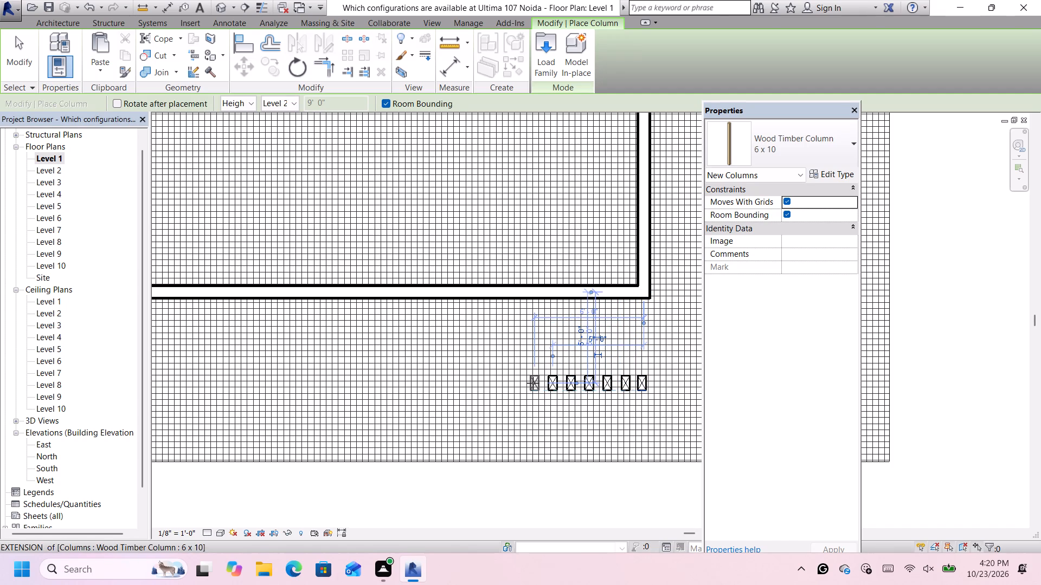
Continue the timber column row westward with nine more columns at 1'-0" spacing, reaching 14'-0" from the first column.
click(533, 383)
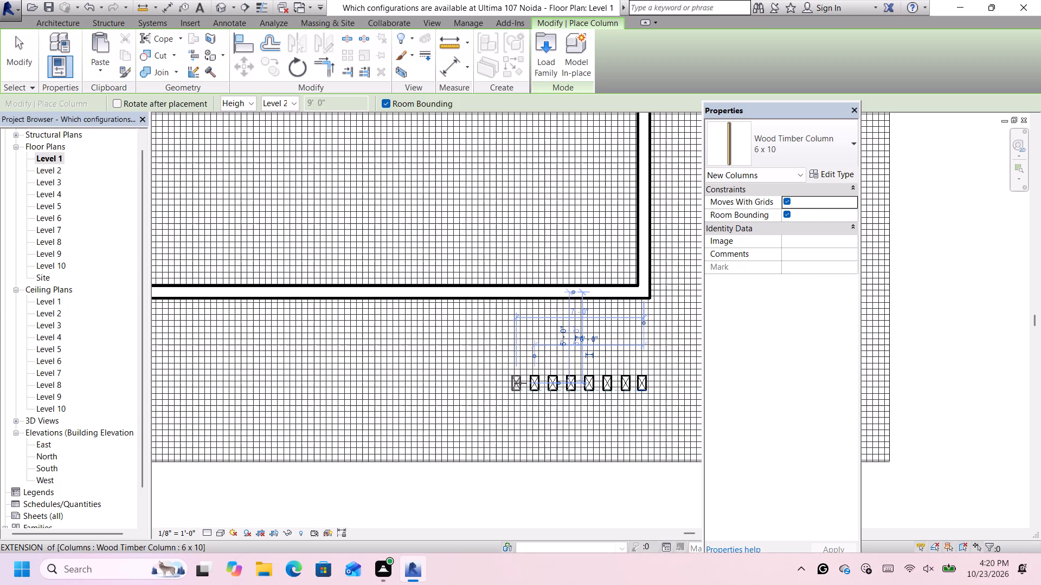
click(520, 383)
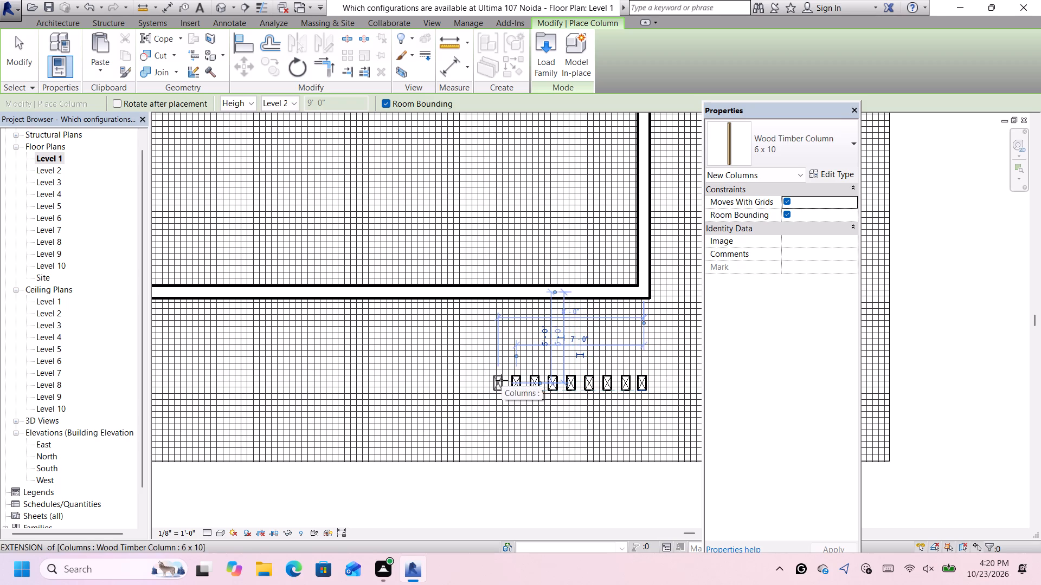
click(502, 380)
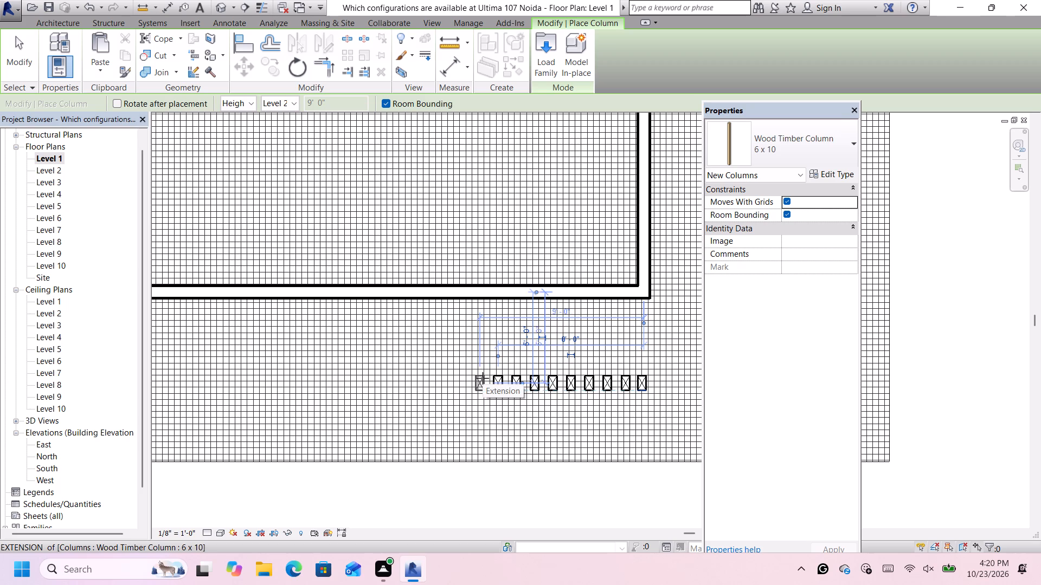
click(483, 378)
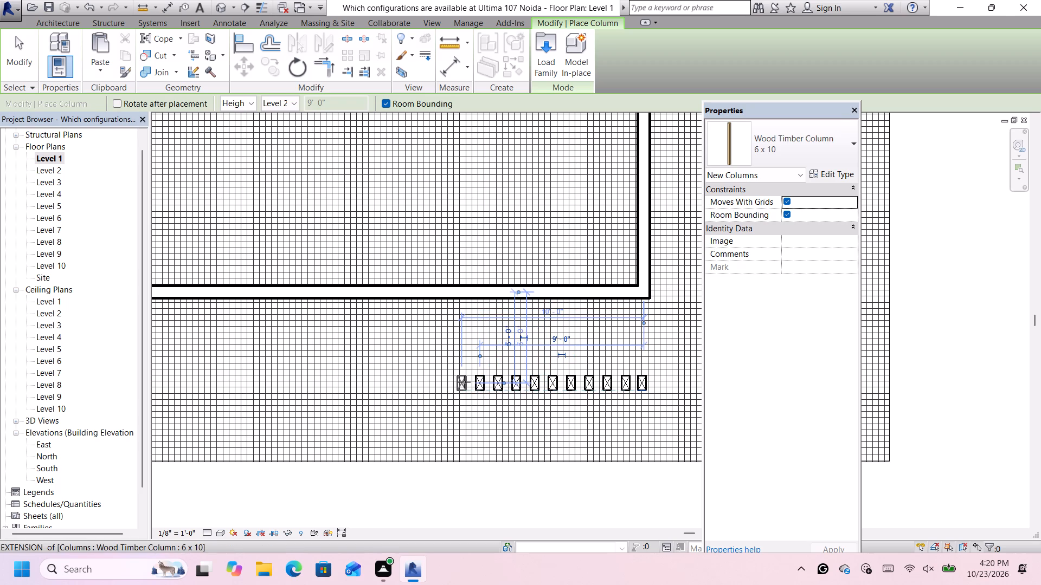
click(464, 382)
click(448, 383)
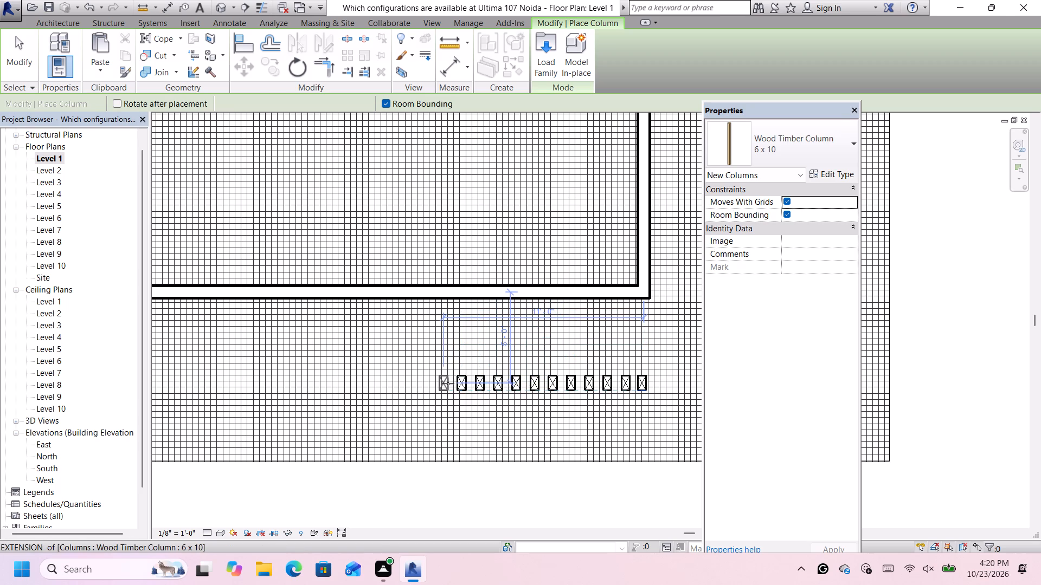
click(425, 383)
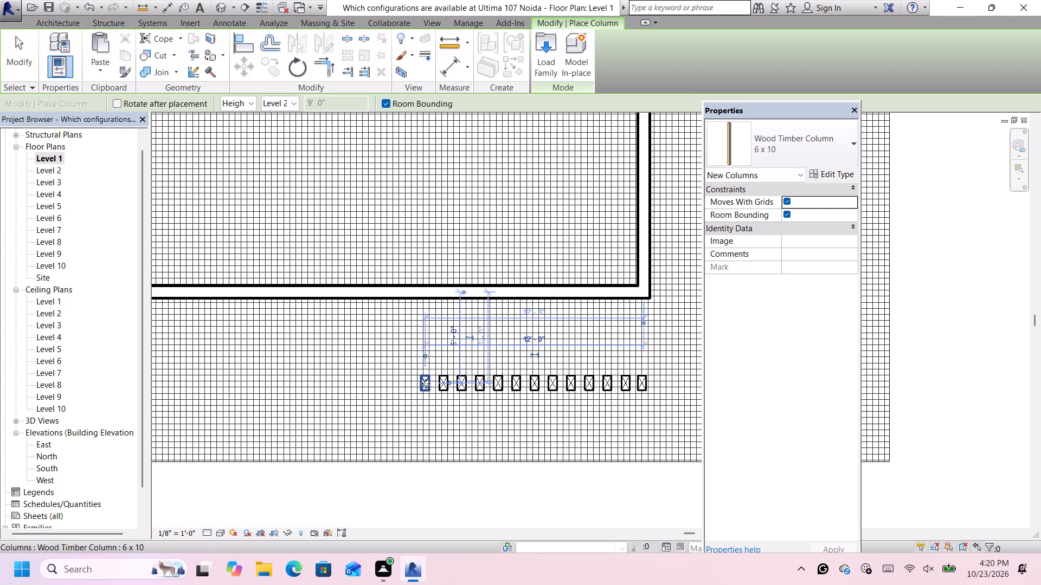
click(407, 380)
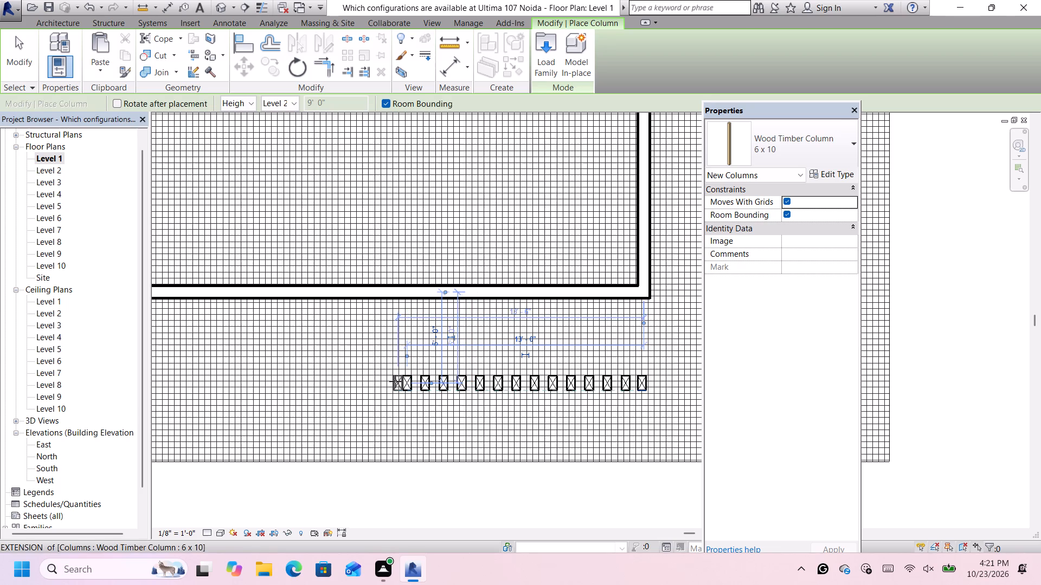
click(391, 381)
Continue the 6 x 10 timber column row westward with eight more columns at 1'-0" spacing, reaching 22'-0" from the first column.
scroll(391, 381, down, 6)
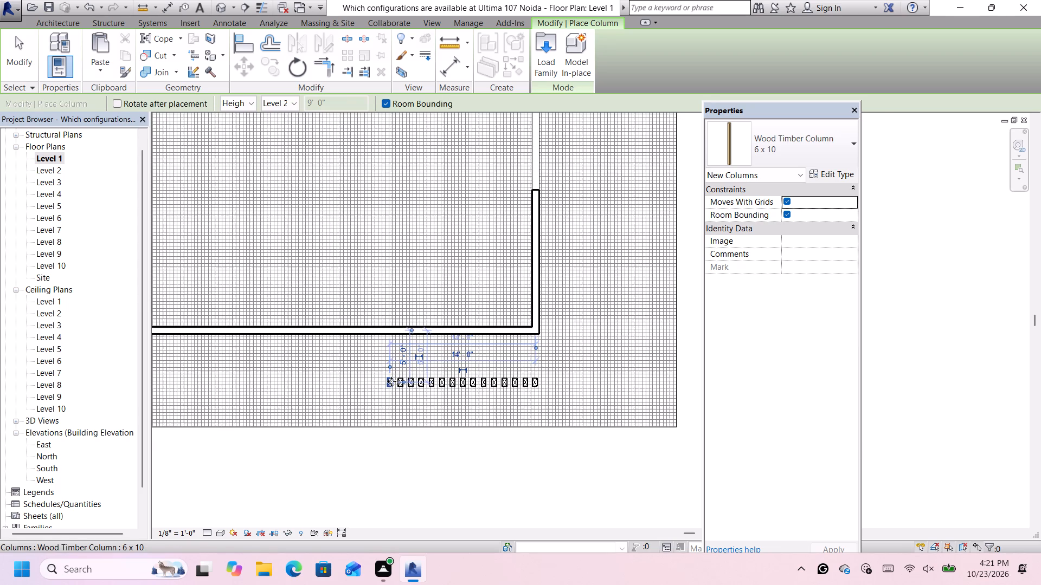
scroll(389, 382, up, 1)
scroll(389, 382, down, 8)
scroll(384, 382, up, 8)
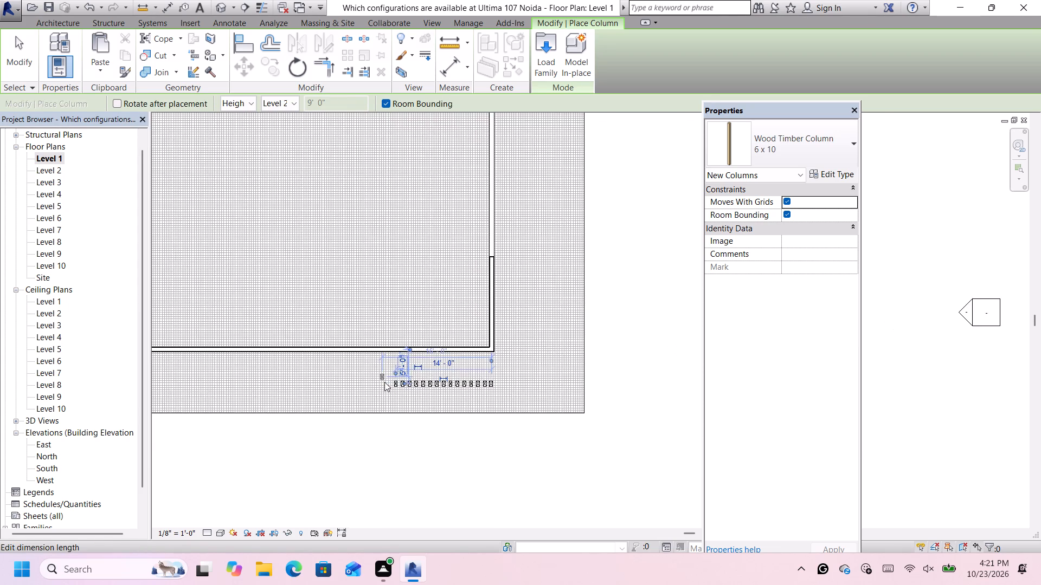
scroll(384, 382, up, 7)
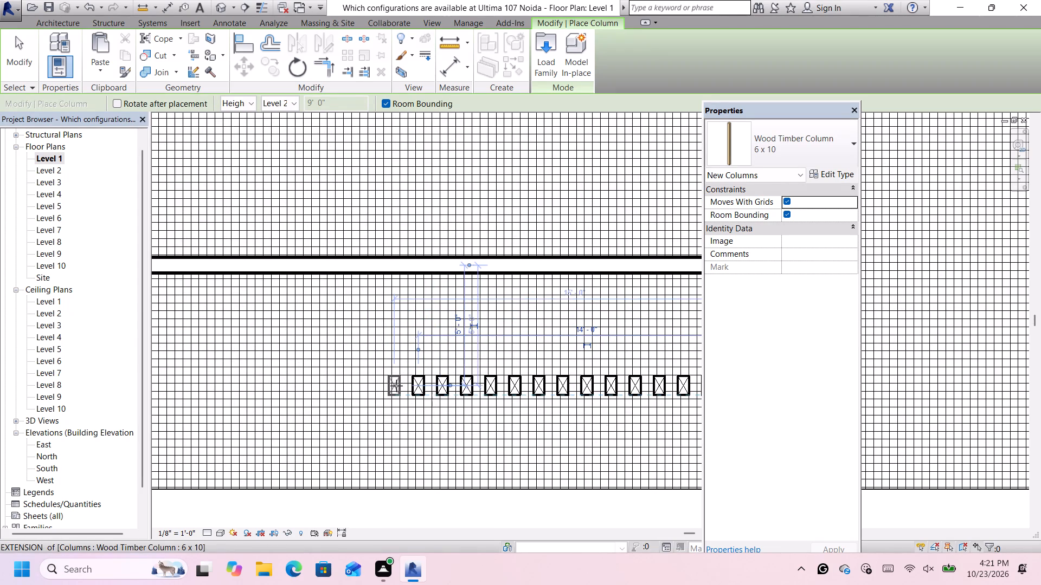
click(396, 386)
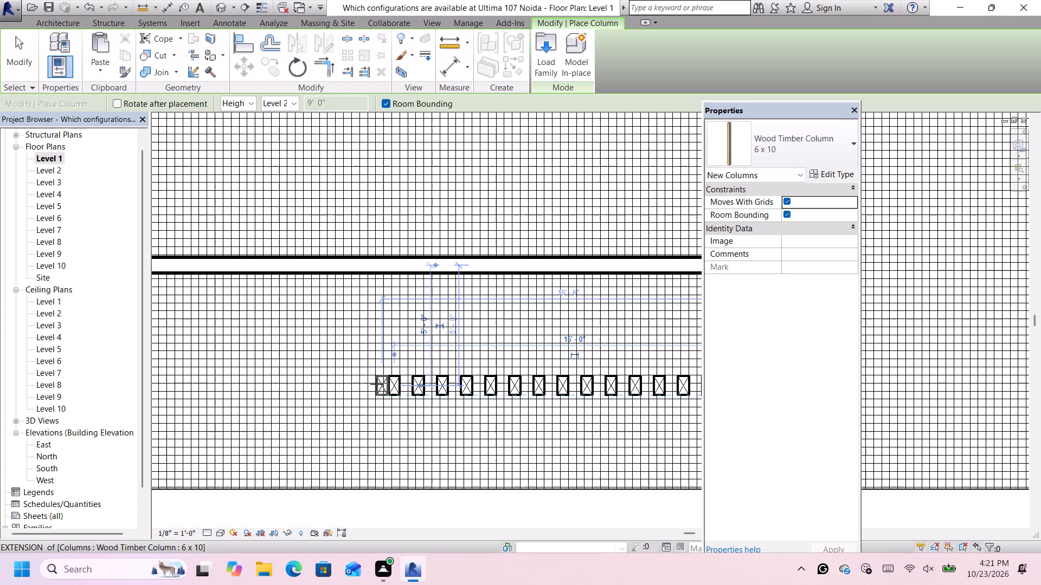
click(372, 384)
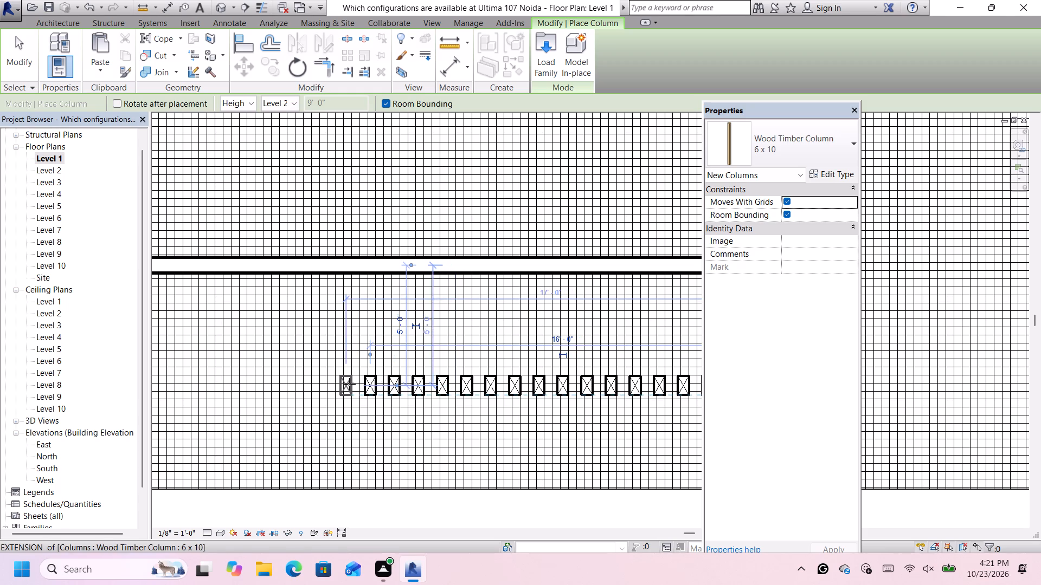
click(349, 384)
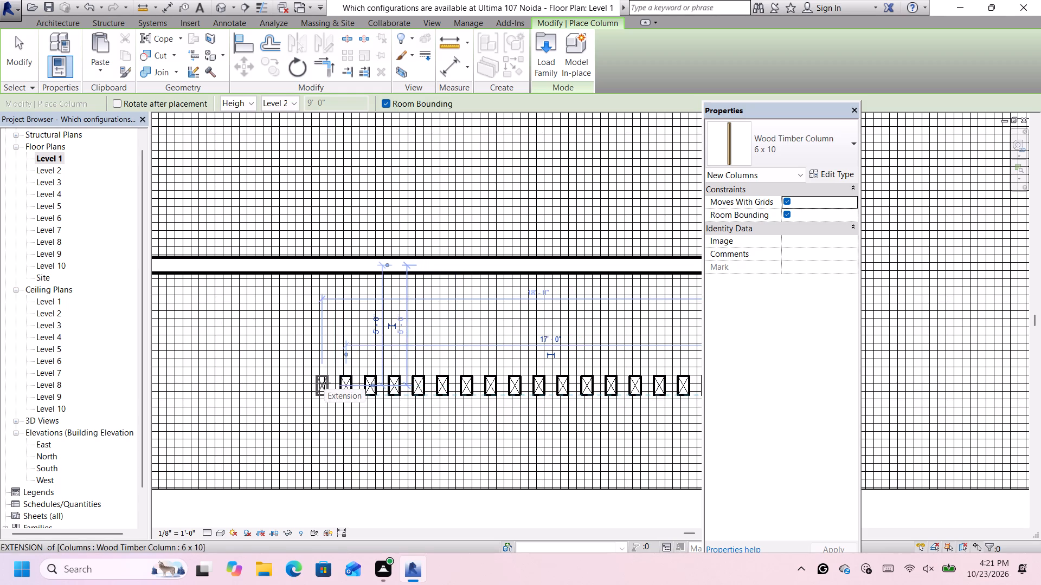
click(324, 383)
click(299, 382)
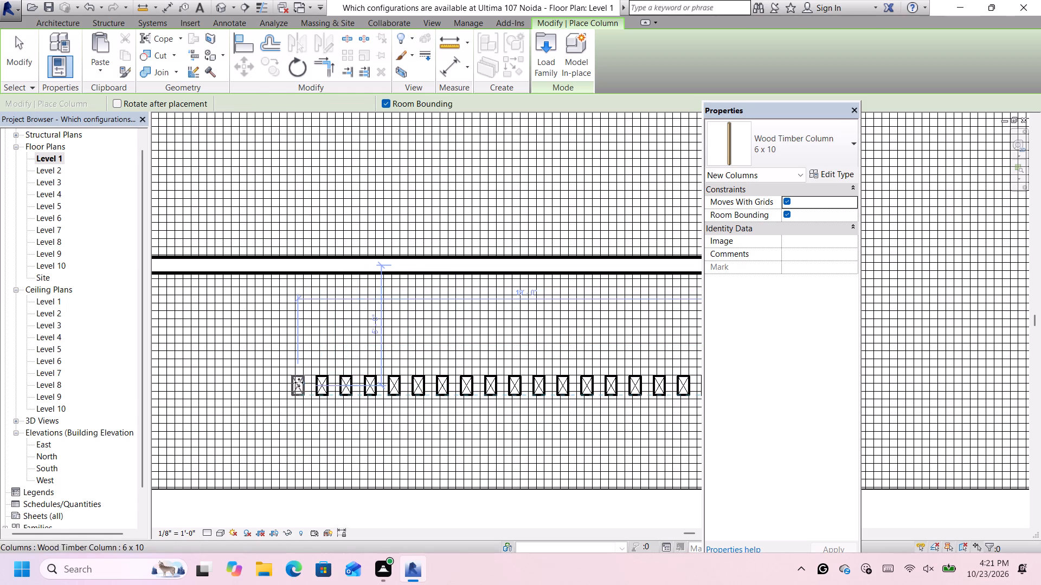
click(275, 380)
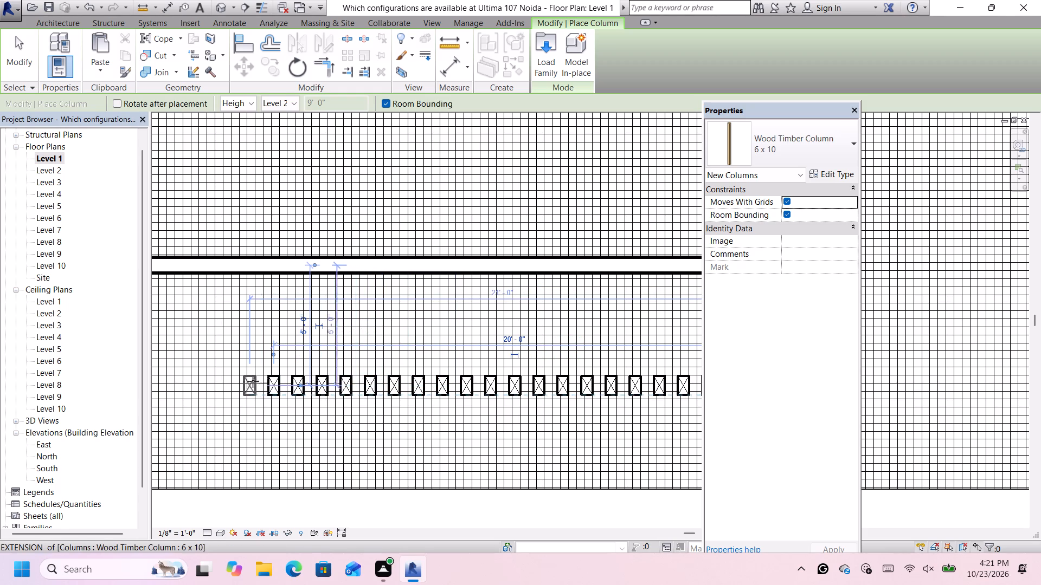
click(247, 381)
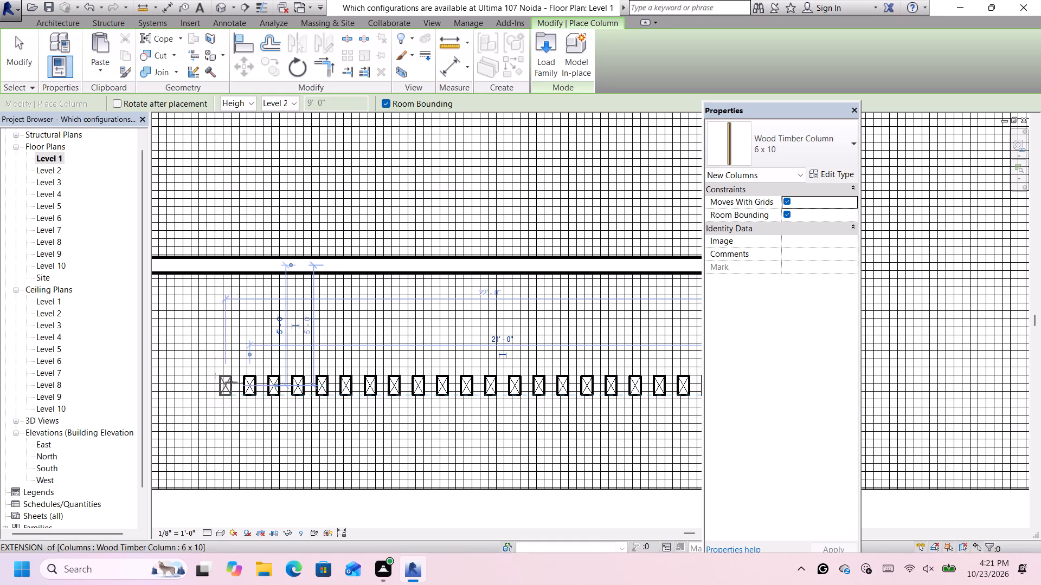
click(228, 382)
Extend the row westward with twelve more 6 x 10 timber columns at 1'-0" spacing, 5'-0" from the south wall, reaching 34'-0" from the first column.
scroll(228, 382, down, 9)
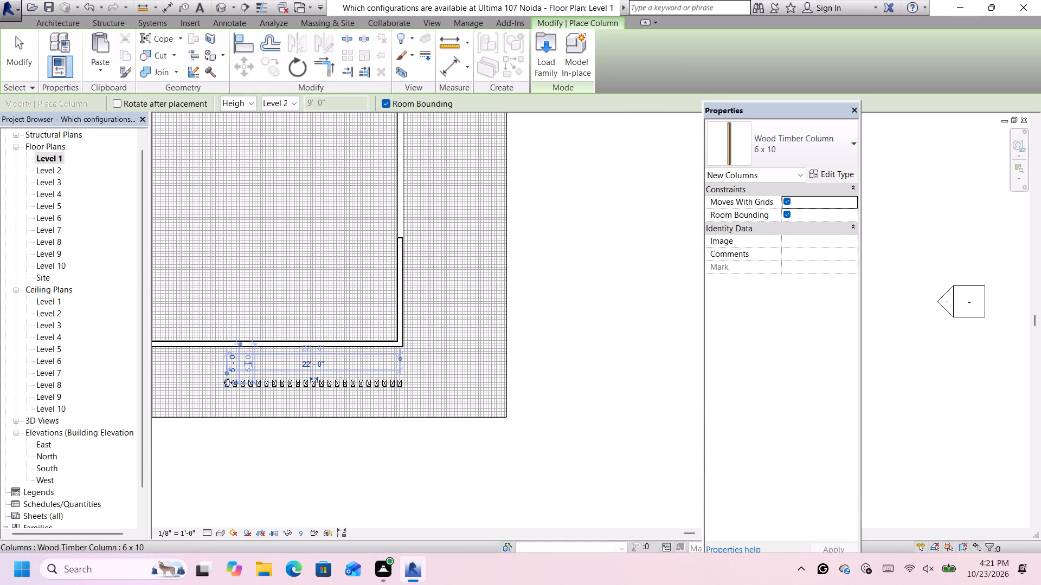
scroll(228, 382, down, 12)
scroll(221, 381, up, 2)
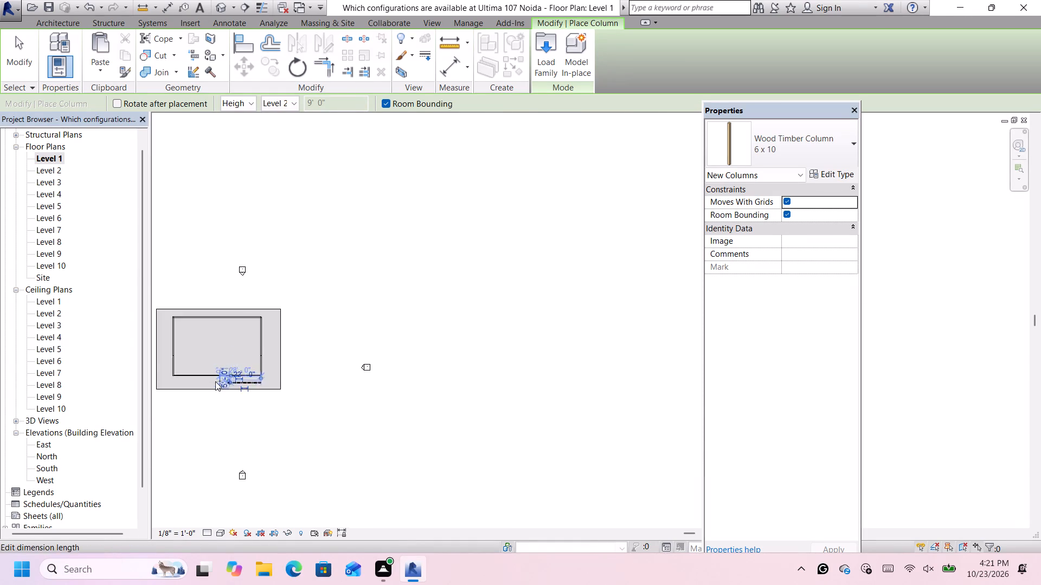
scroll(215, 381, up, 4)
scroll(203, 383, down, 4)
scroll(203, 383, up, 1)
scroll(203, 383, down, 6)
scroll(166, 385, up, 13)
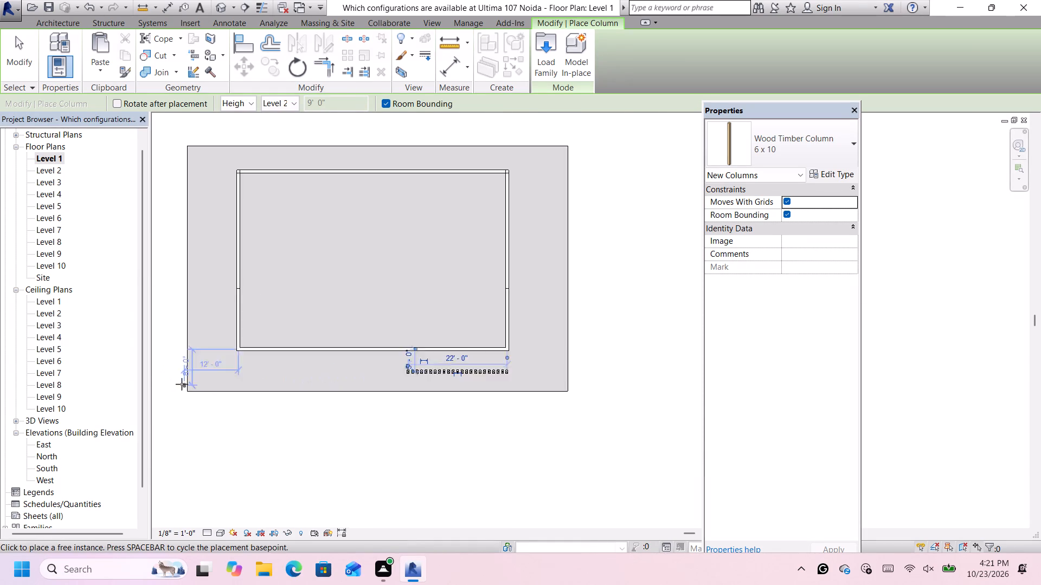
scroll(405, 393, up, 4)
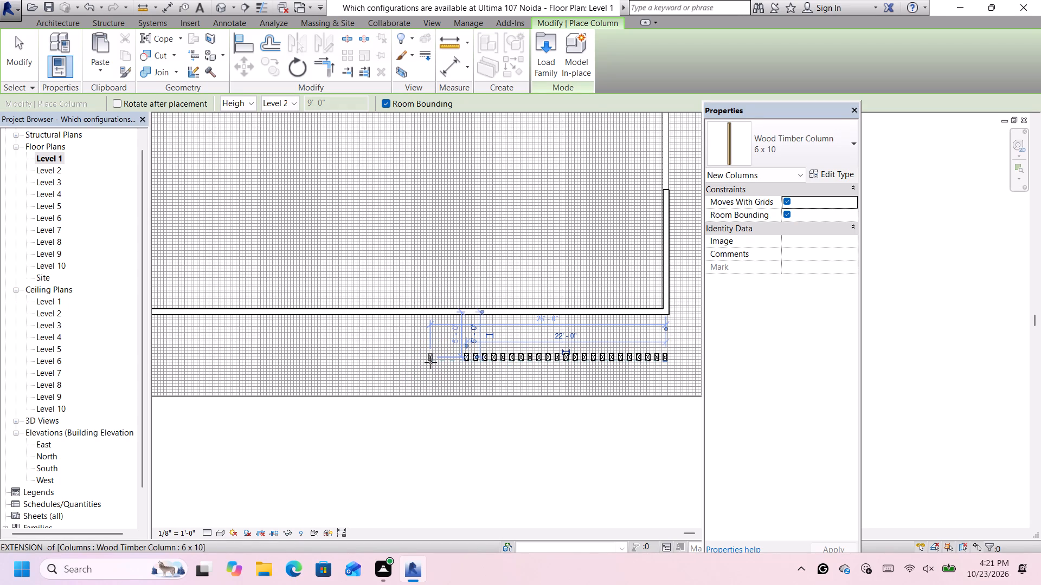
scroll(449, 363, up, 7)
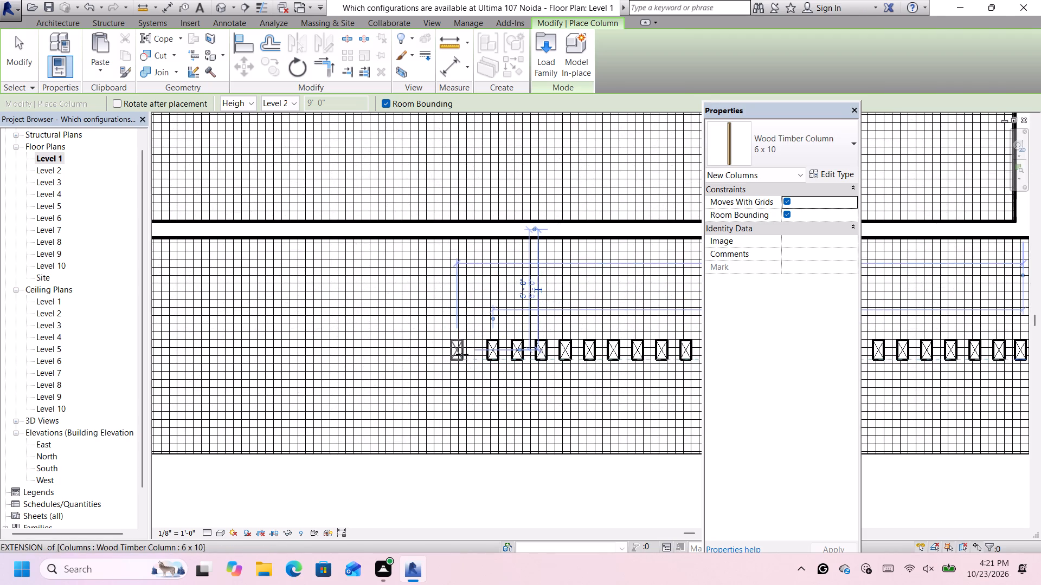
click(466, 353)
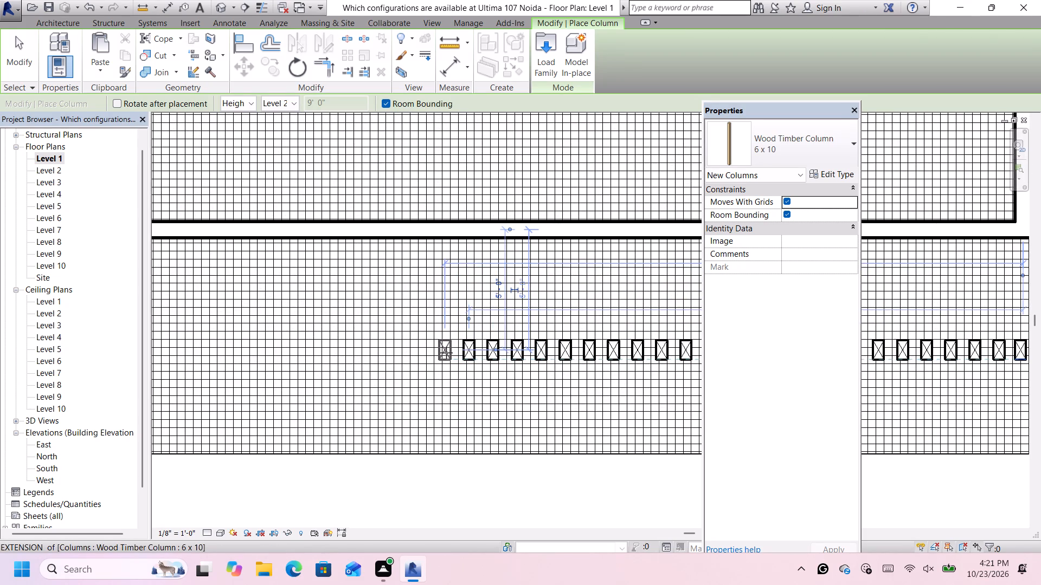
click(445, 353)
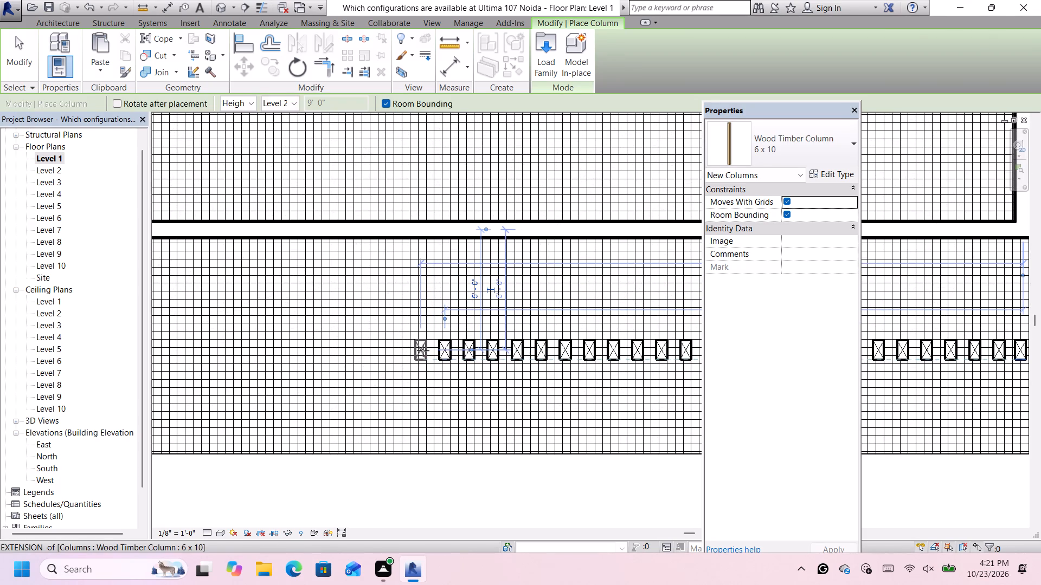
click(423, 350)
click(402, 349)
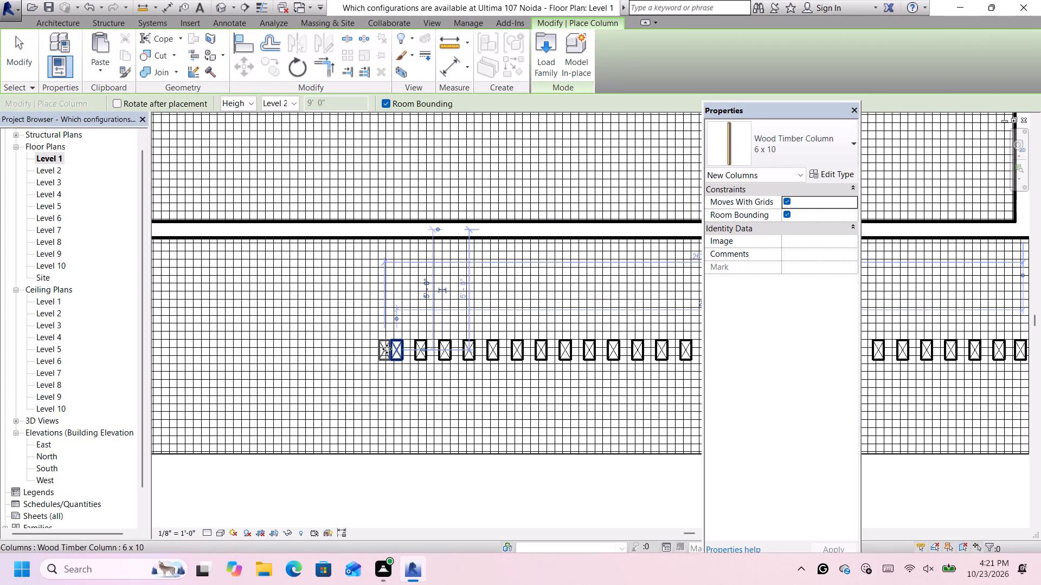
click(375, 348)
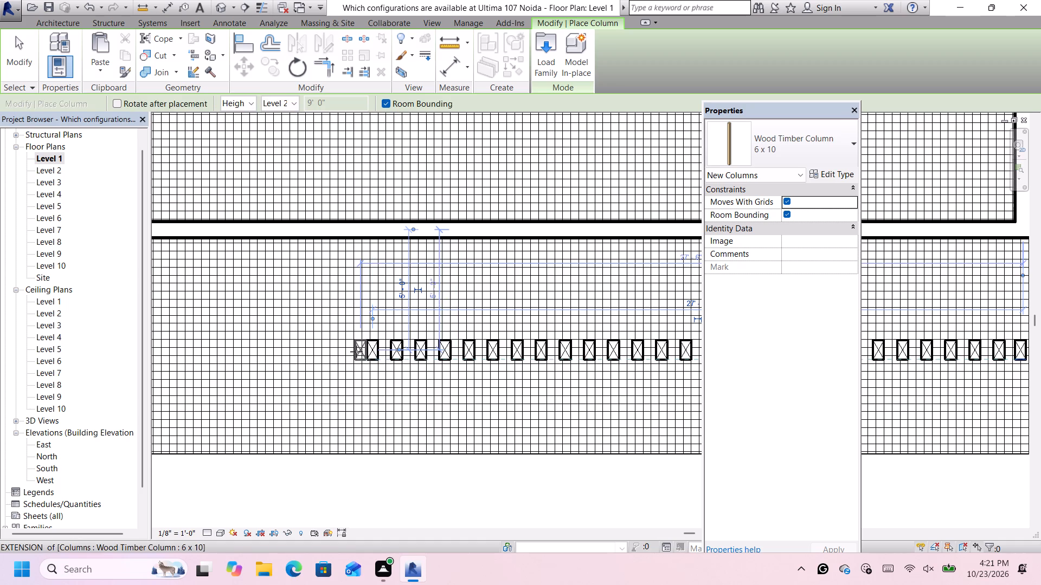
click(353, 352)
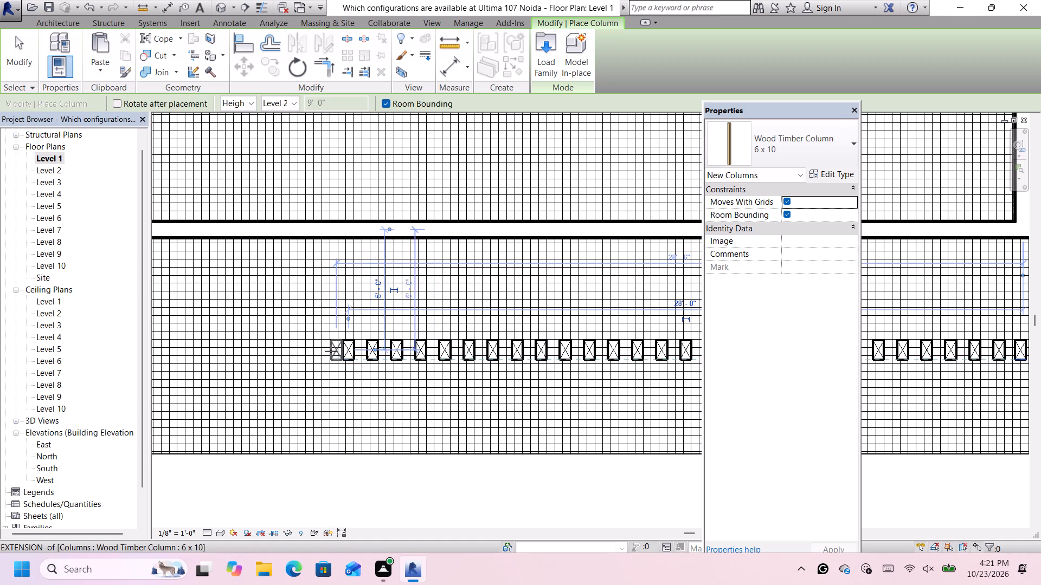
click(327, 351)
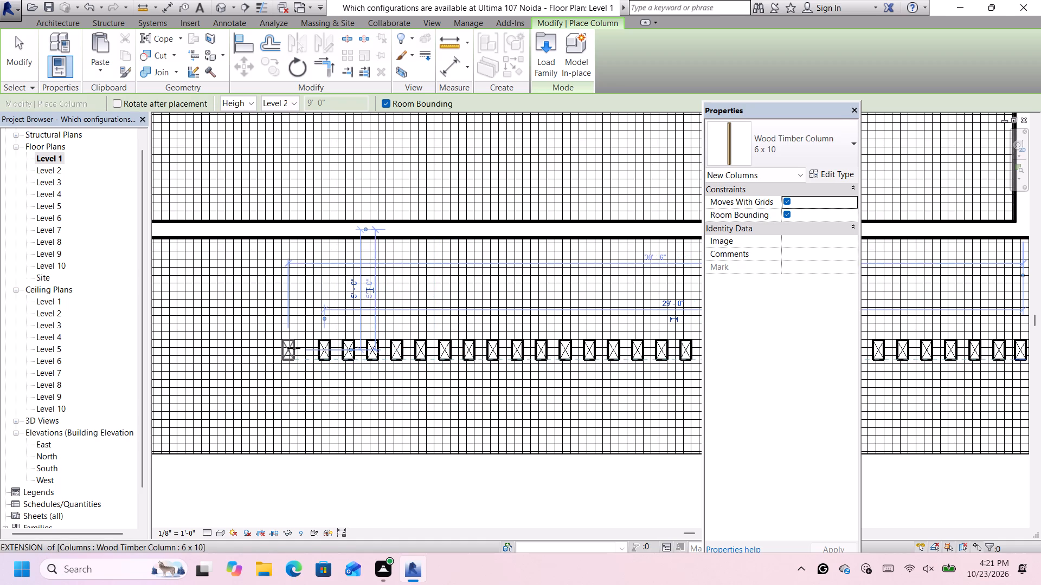
click(303, 348)
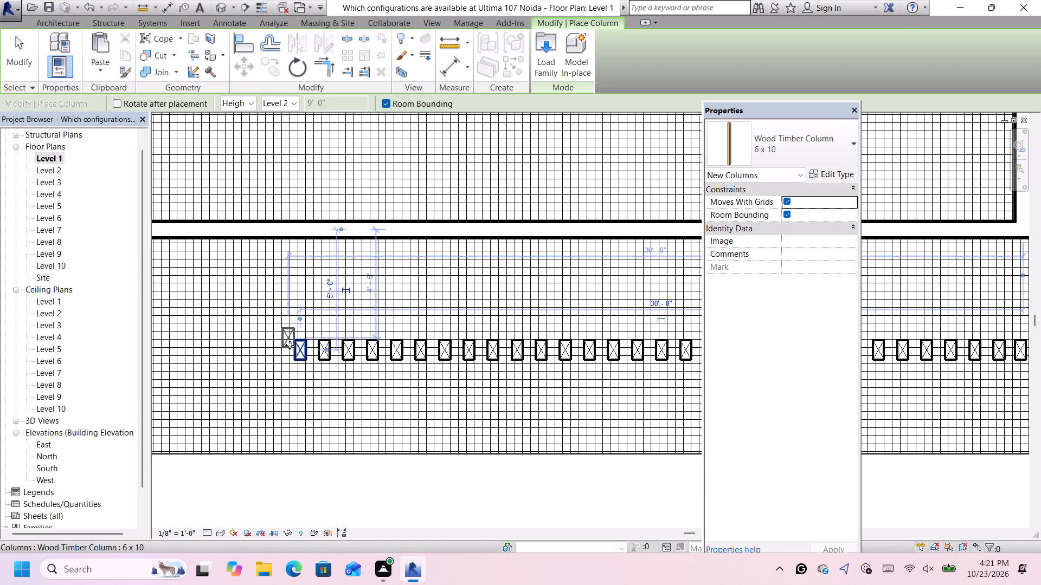
click(274, 349)
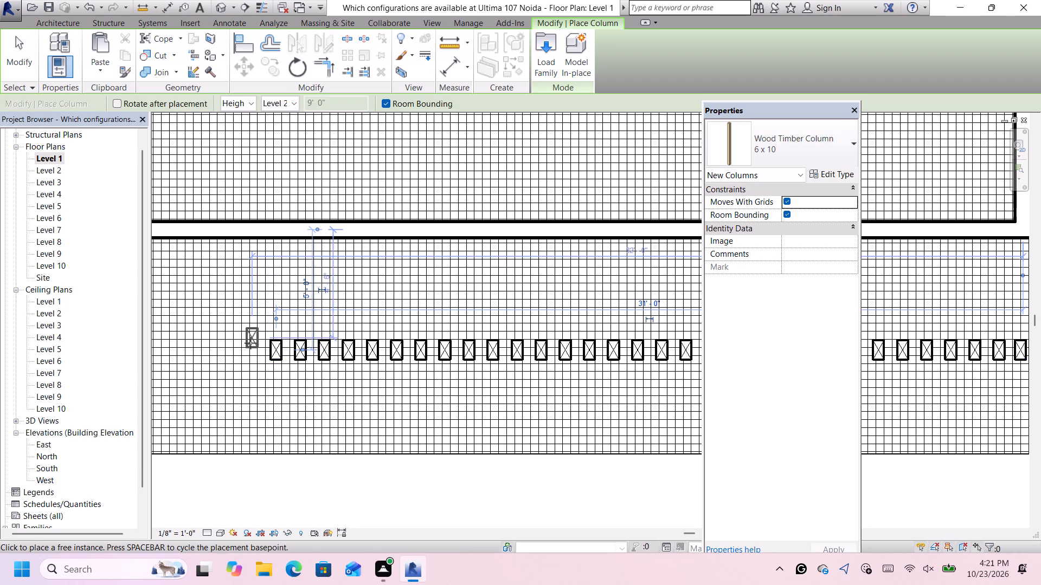
click(250, 349)
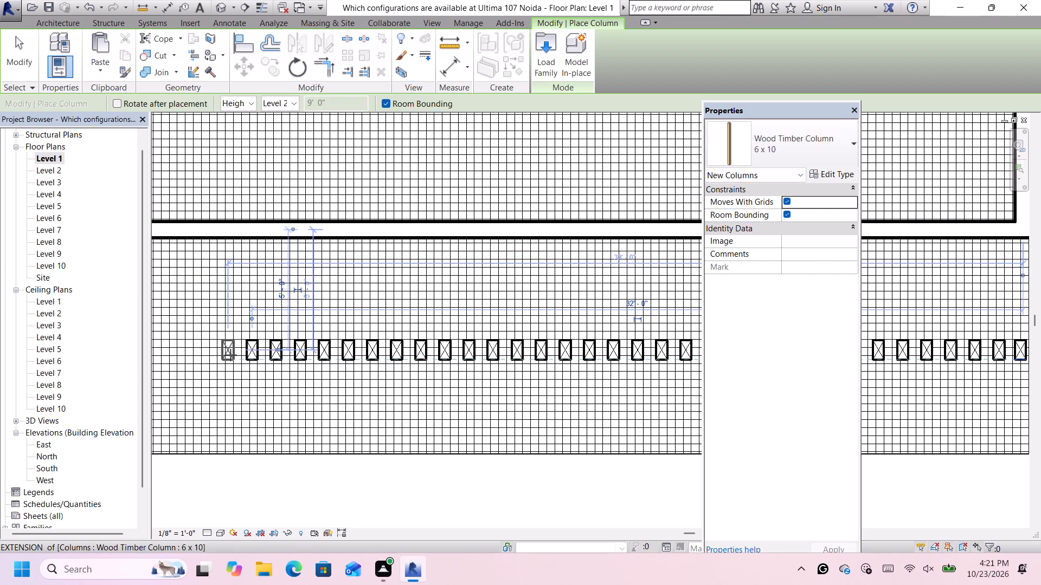
click(230, 355)
click(205, 354)
Add eleven more 6 x 10 timber columns to the row's west end at 1'-0" spacing, reaching 45'-0" from the first column.
scroll(207, 353, down, 2)
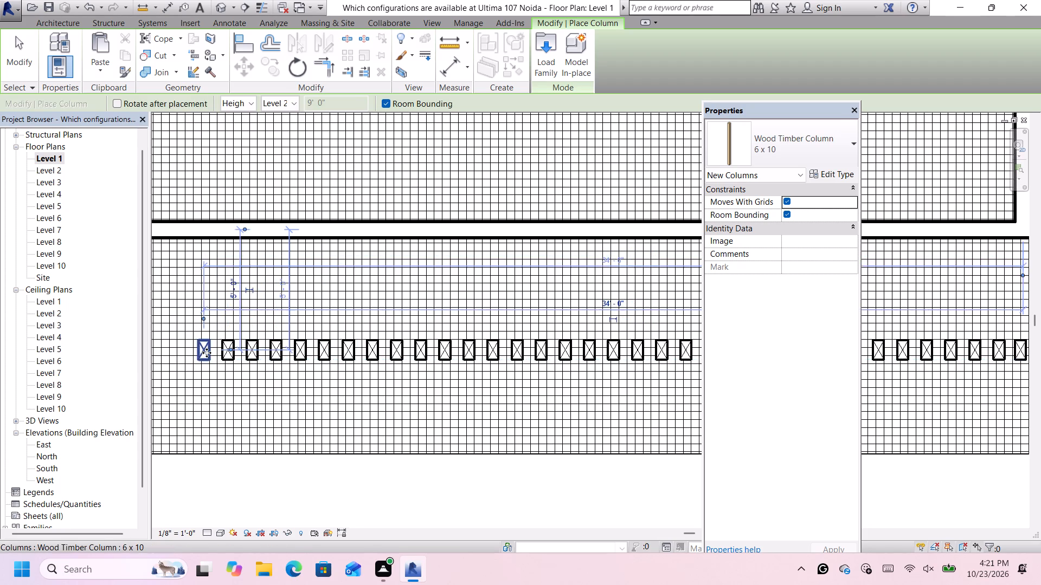
scroll(207, 353, down, 17)
scroll(207, 353, down, 5)
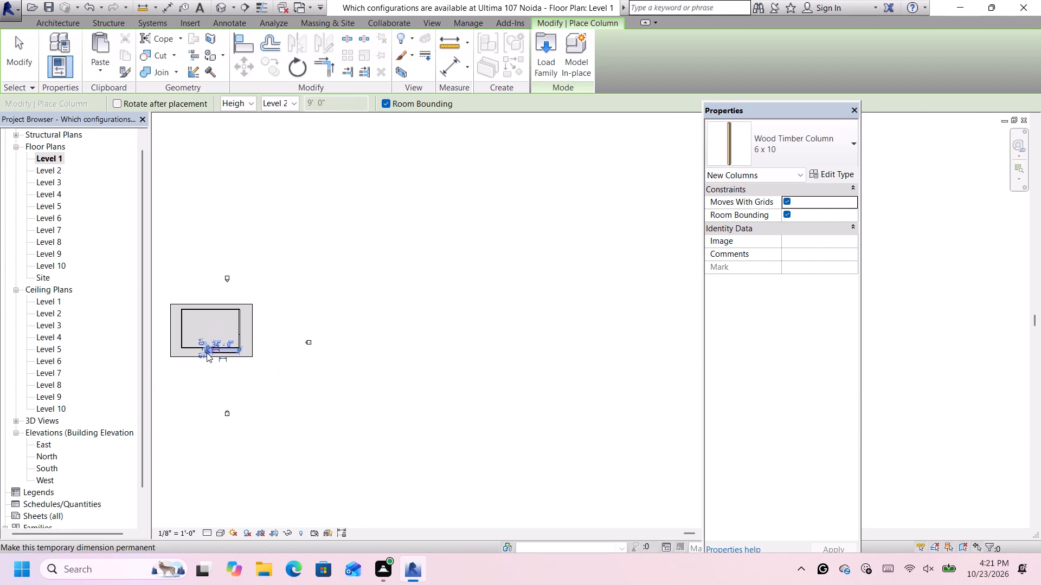
scroll(207, 353, up, 7)
scroll(207, 353, down, 9)
scroll(195, 354, up, 10)
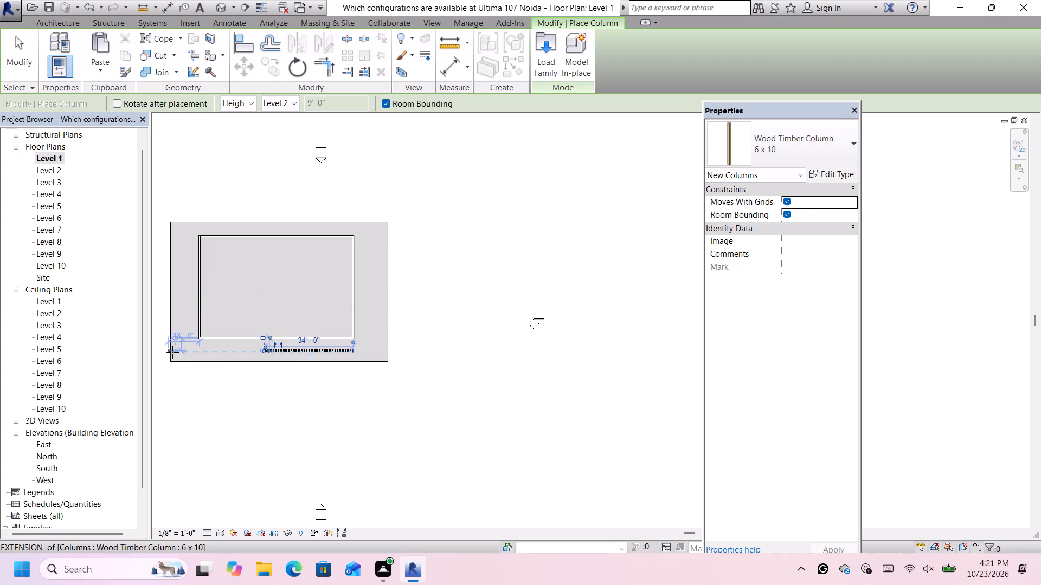
scroll(186, 350, up, 6)
scroll(313, 346, up, 5)
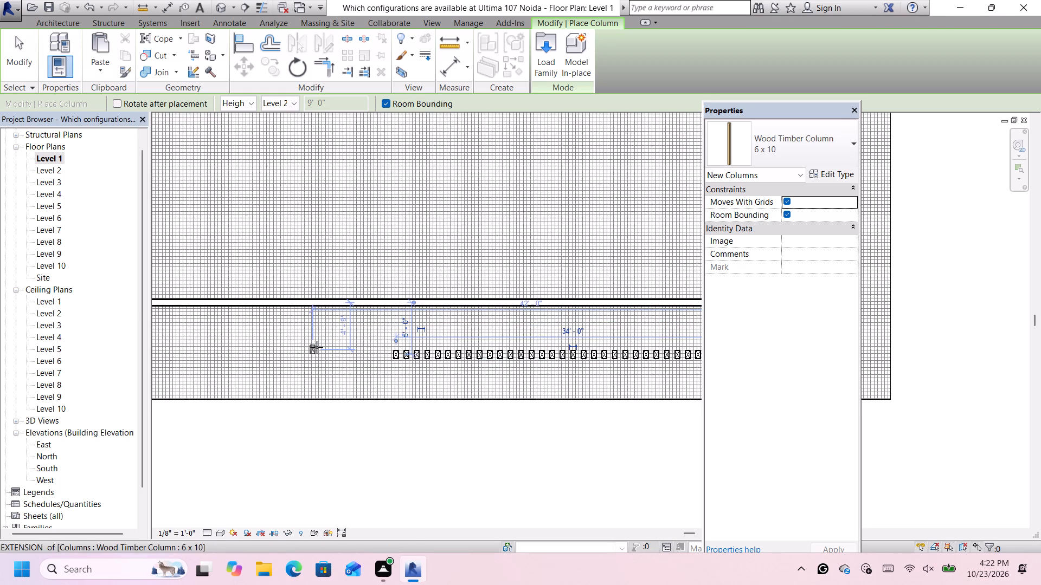
scroll(394, 356, up, 1)
click(394, 356)
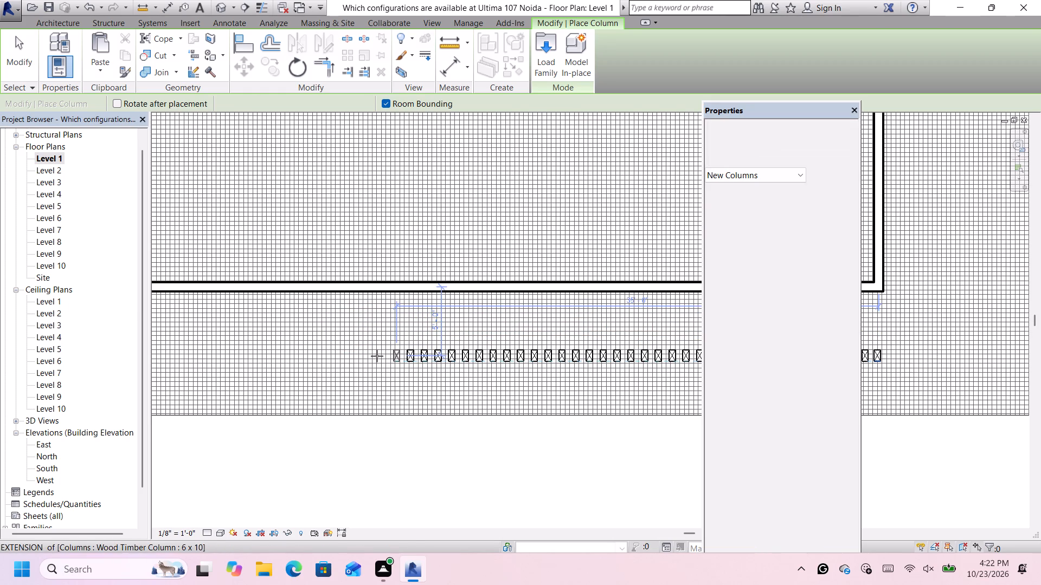
click(380, 354)
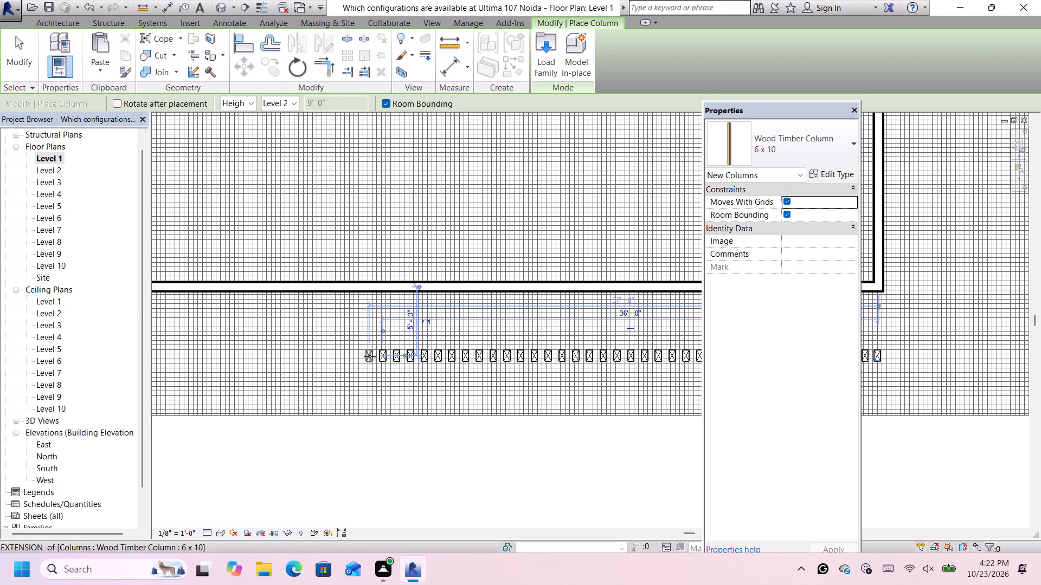
click(369, 357)
click(354, 355)
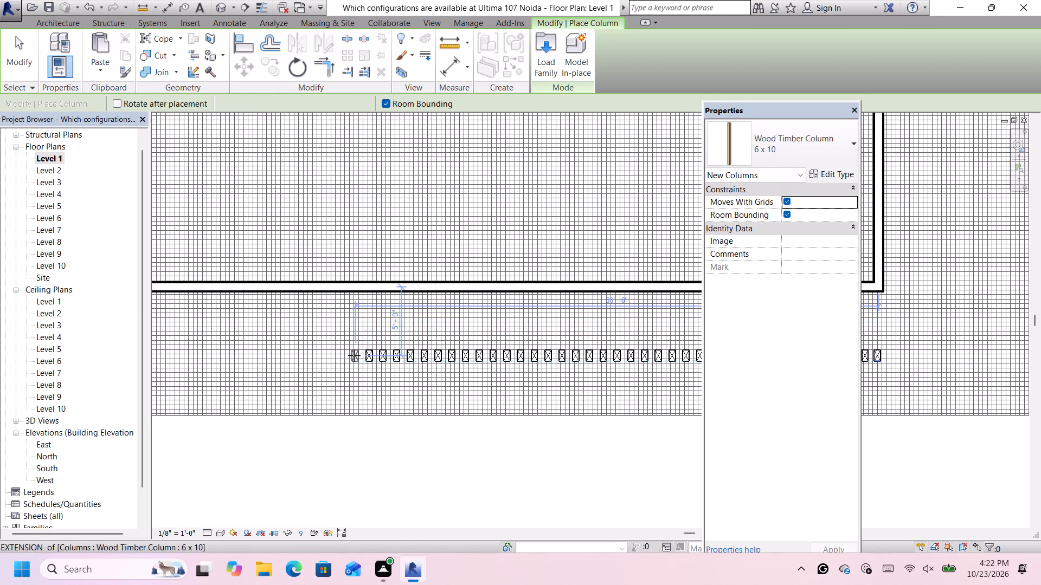
click(342, 355)
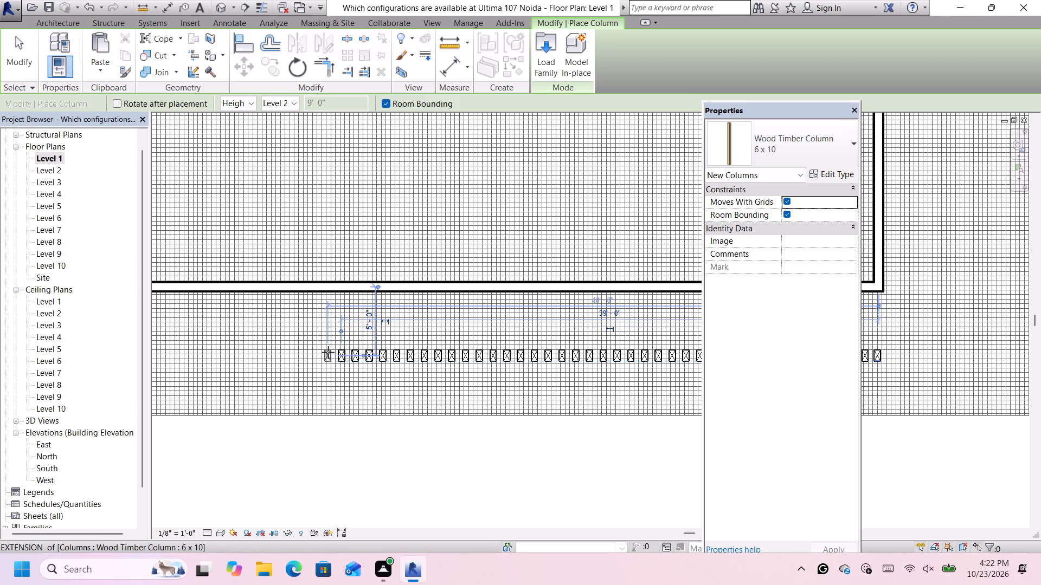
click(328, 352)
click(316, 352)
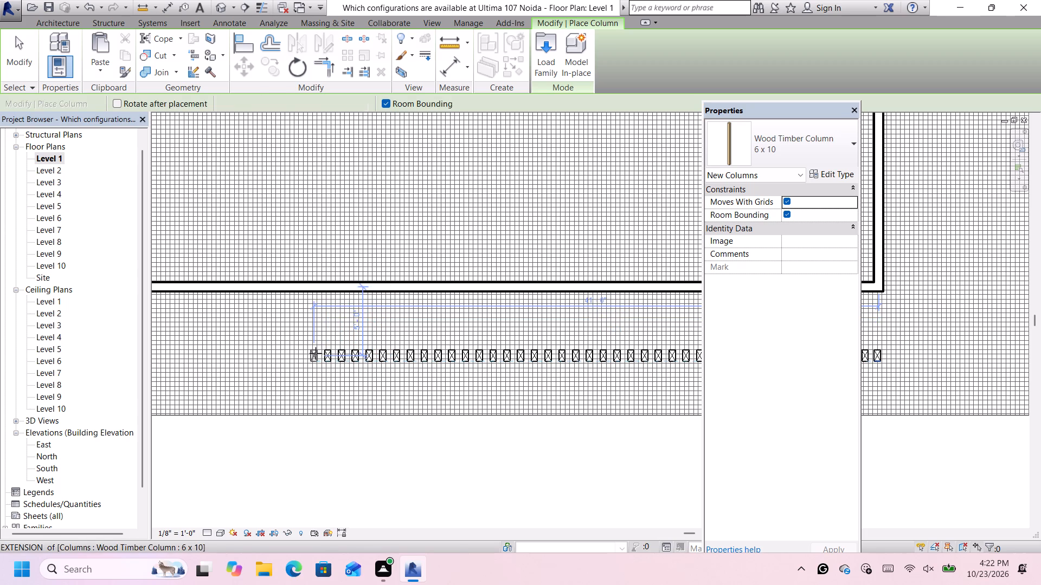
click(302, 353)
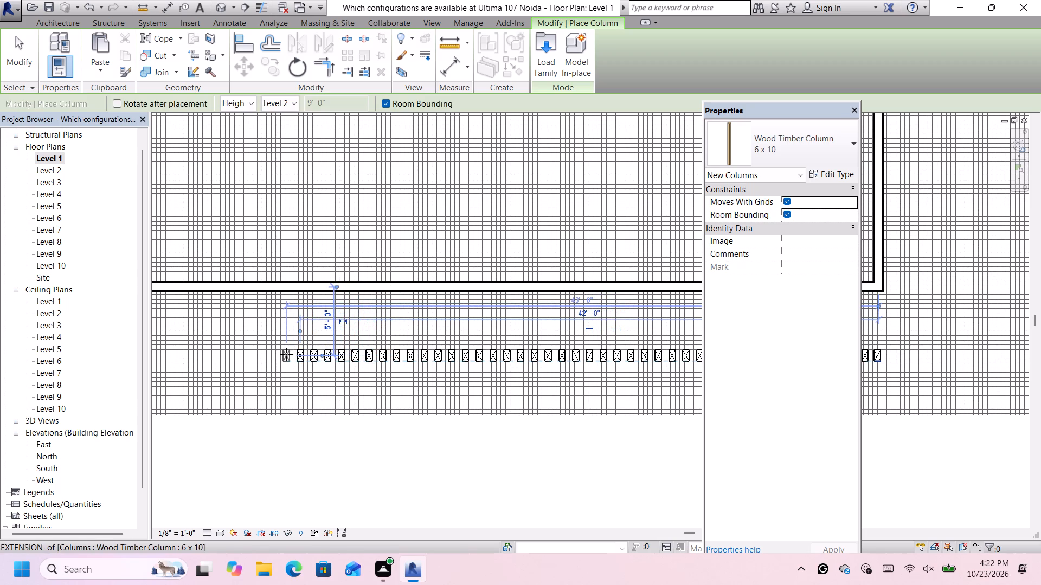
click(286, 354)
click(273, 355)
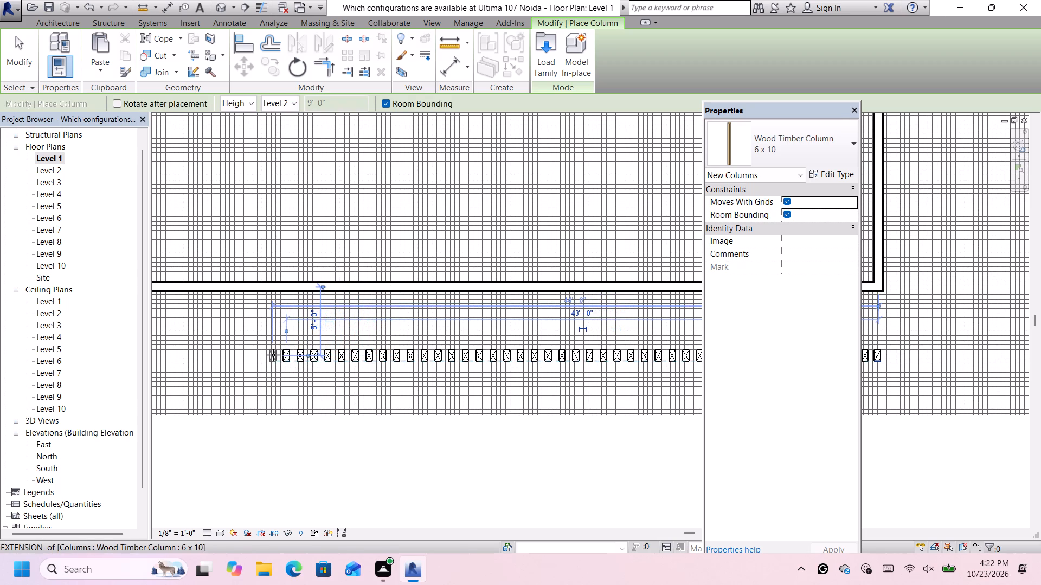
click(256, 355)
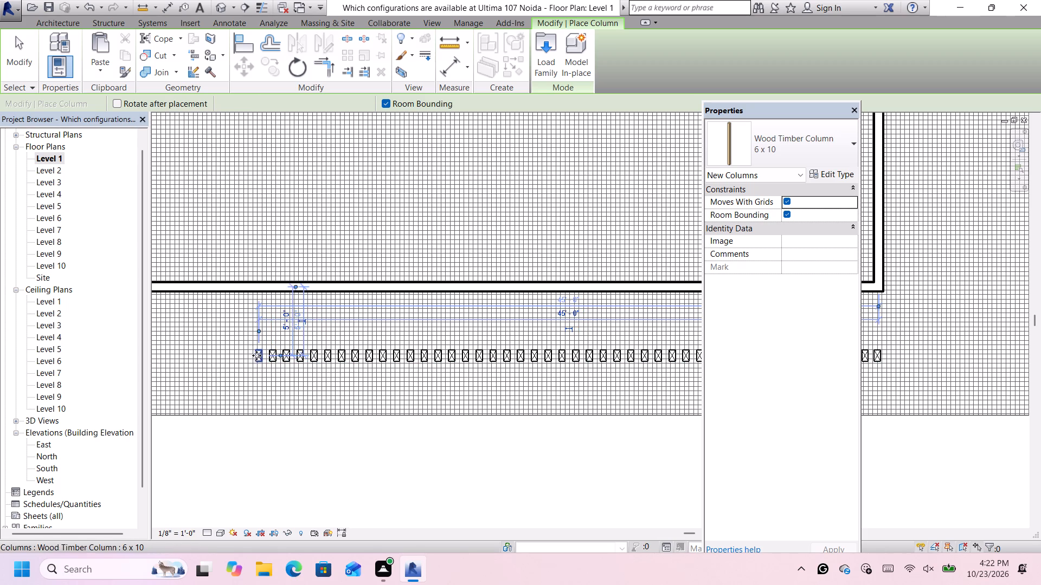
Extend the 6 x 10 timber column row westward with five more columns at about 1'-0" spacing, reaching 50'-6" from the east wall.
click(248, 356)
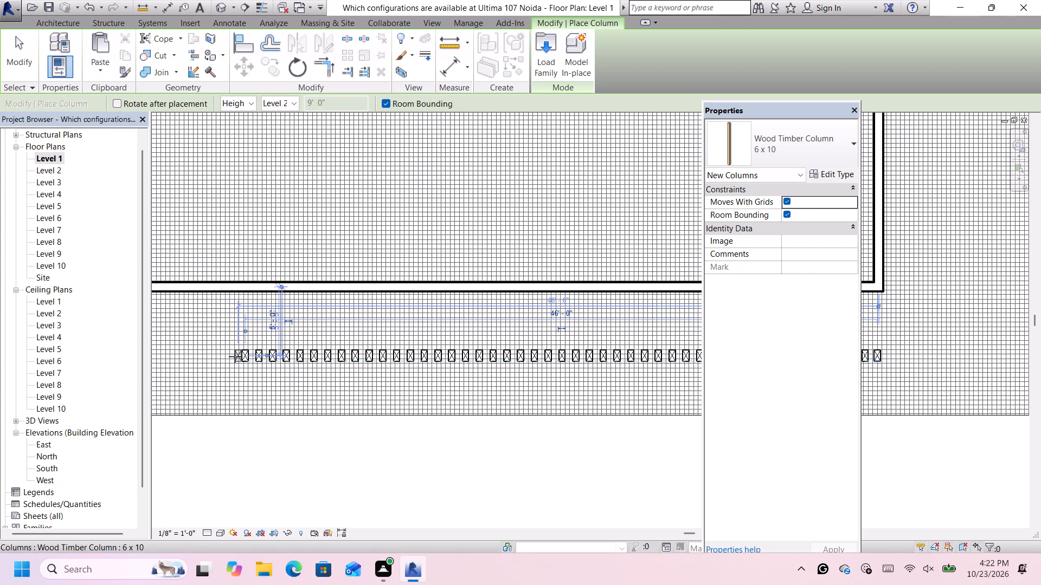
click(232, 356)
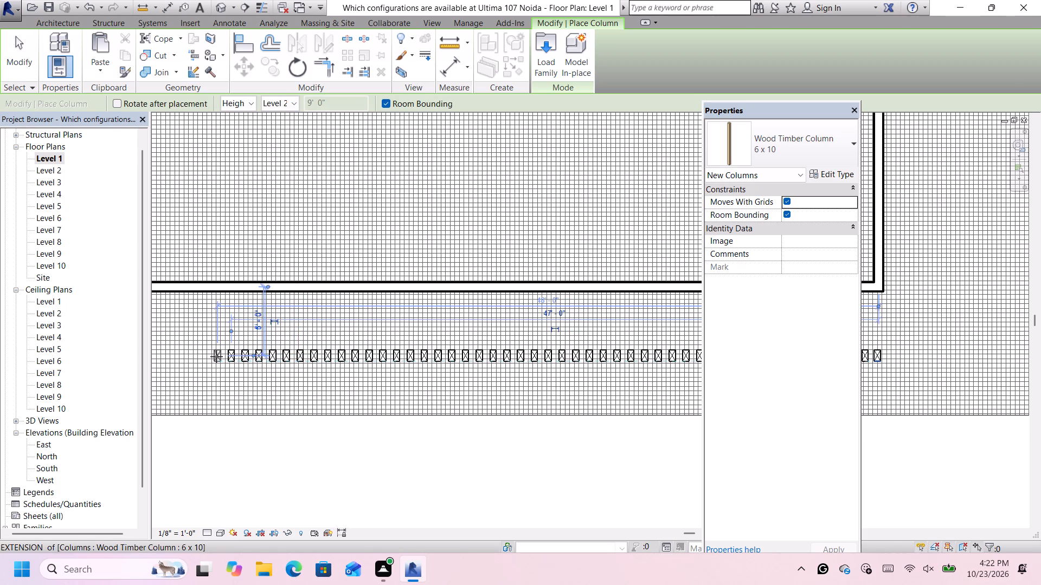
click(216, 356)
scroll(216, 356, down, 6)
scroll(199, 356, up, 6)
scroll(199, 356, down, 1)
scroll(219, 356, up, 2)
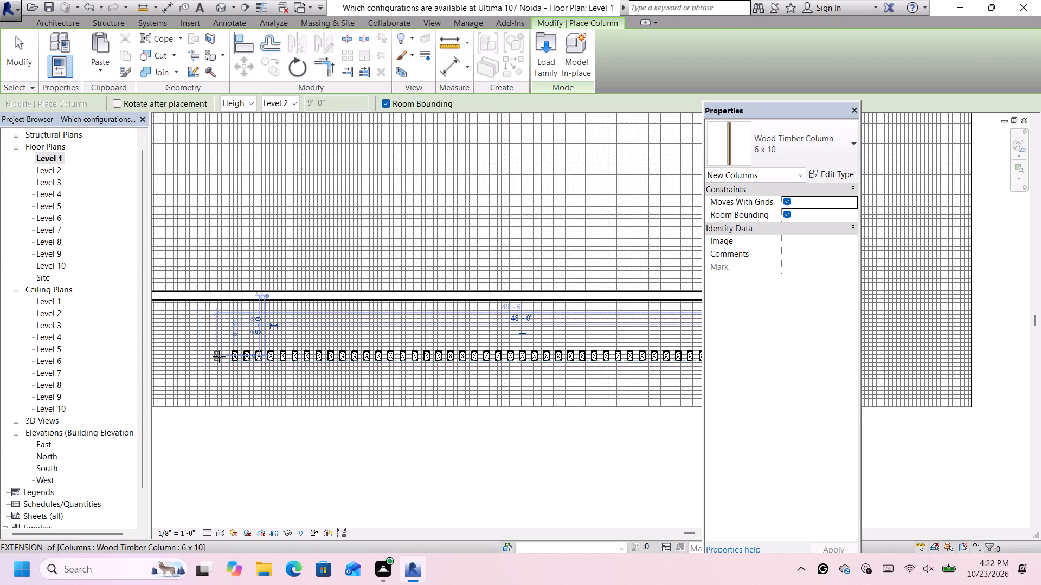
scroll(219, 356, up, 5)
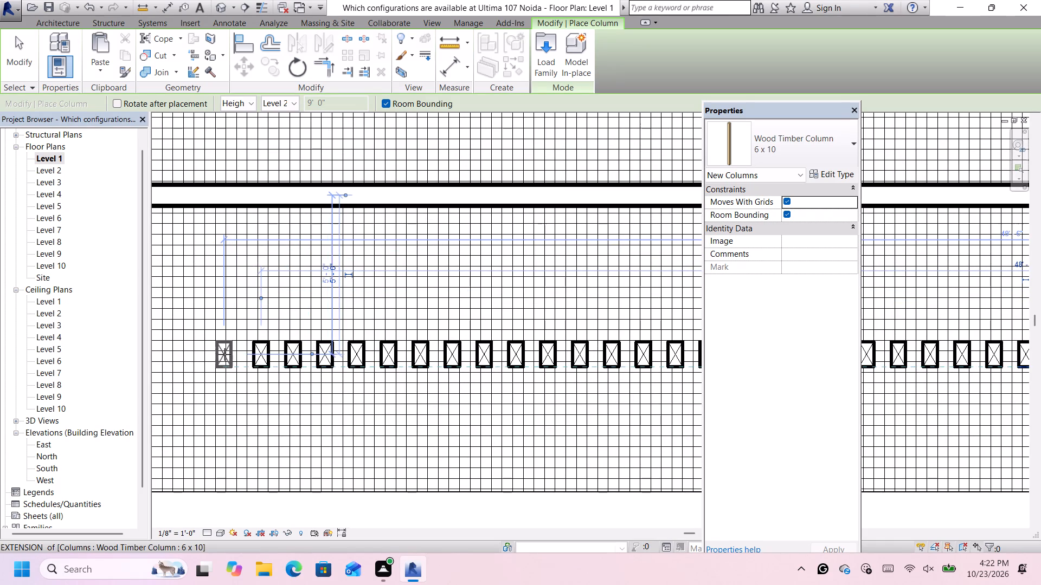
scroll(224, 354, down, 2)
click(224, 354)
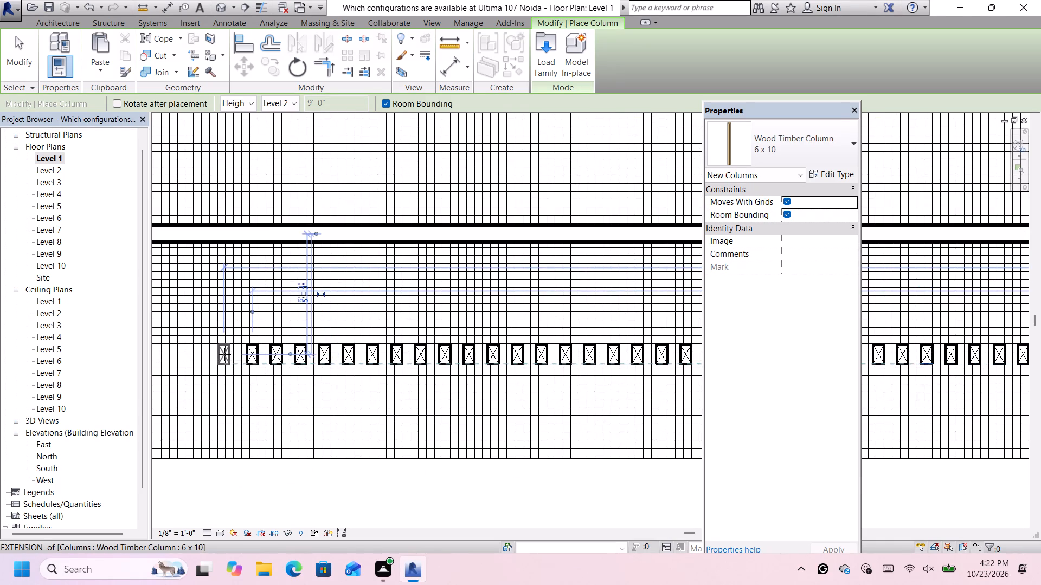
click(203, 354)
Add five more 6 x 10 timber columns to the row's west end at 1'-0" spacing, reaching 55'-6" from the east wall.
scroll(203, 354, down, 3)
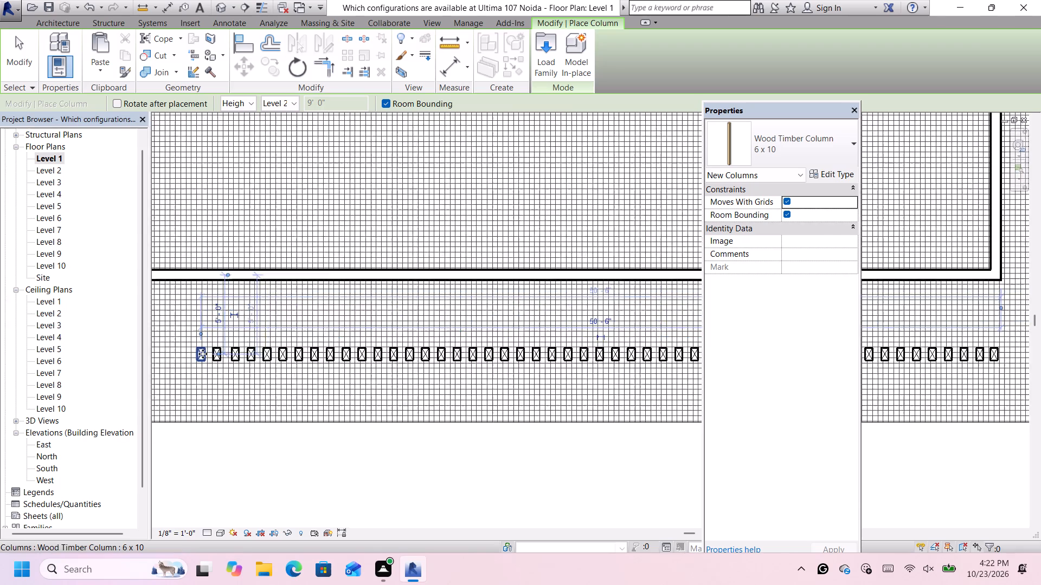
scroll(203, 354, down, 15)
scroll(202, 354, up, 3)
scroll(201, 354, down, 3)
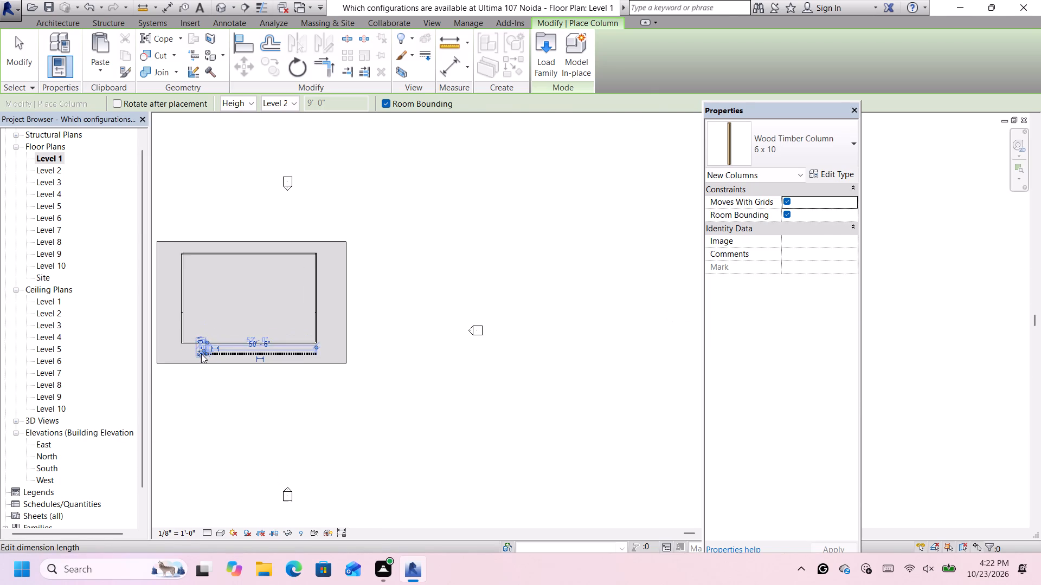
scroll(177, 348, up, 6)
scroll(233, 365, up, 5)
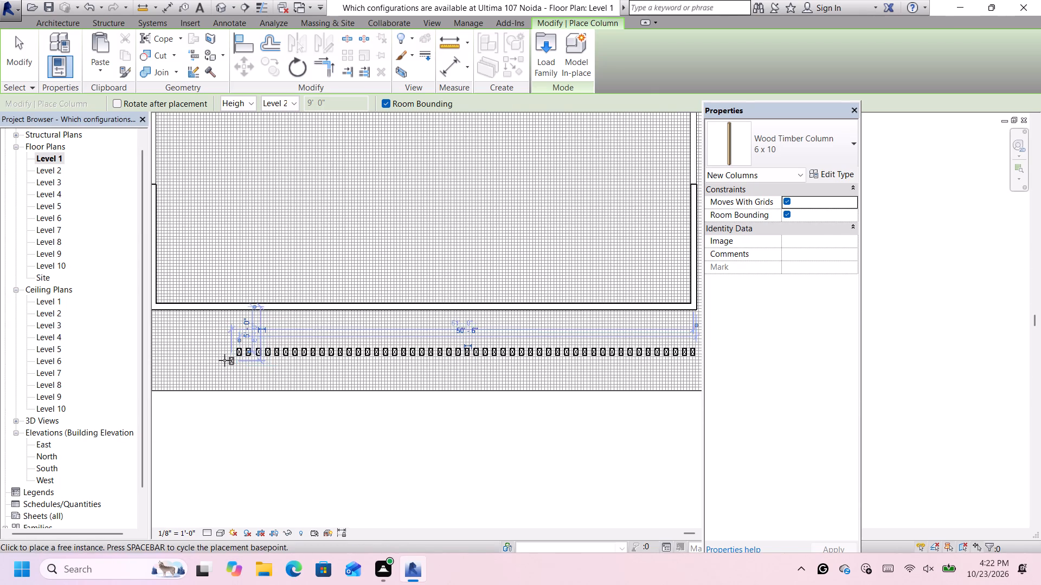
scroll(224, 360, up, 4)
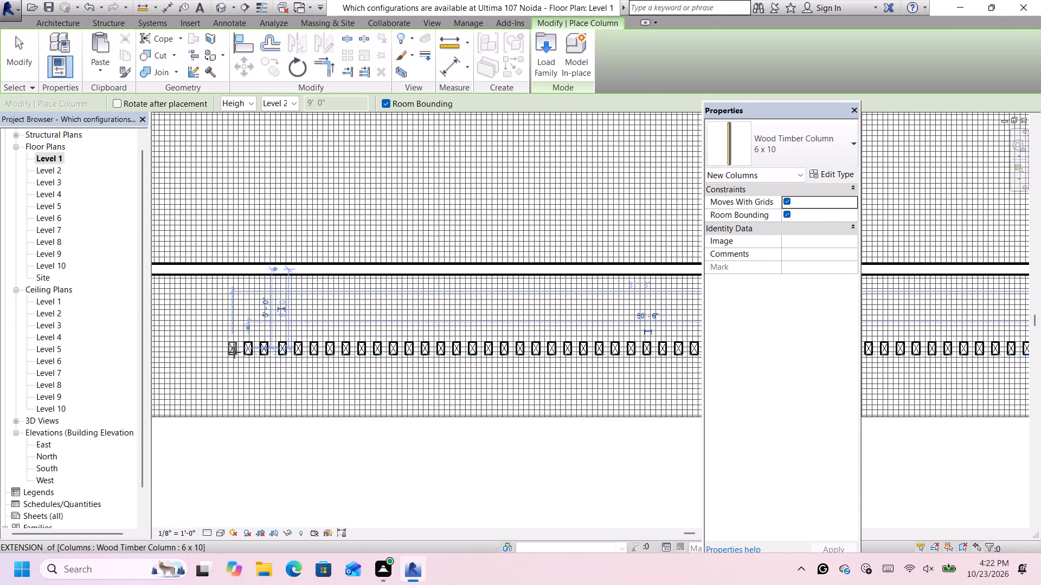
click(234, 352)
click(218, 352)
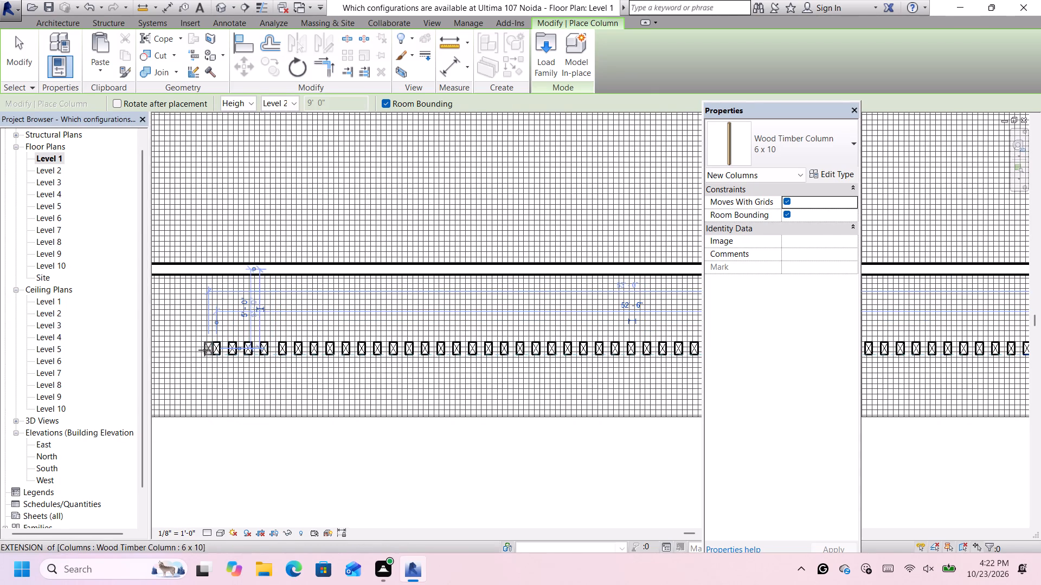
click(201, 350)
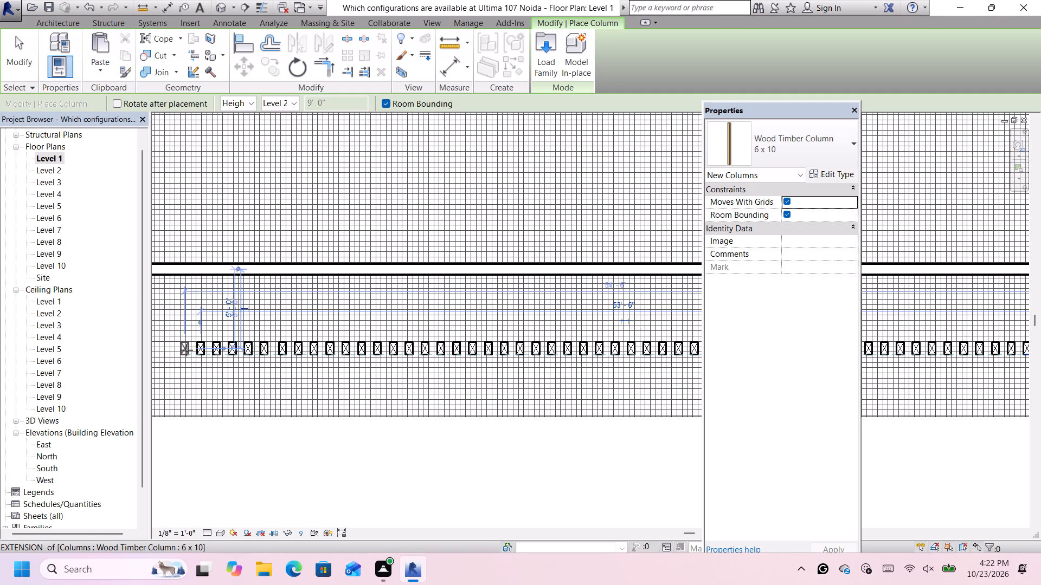
click(187, 350)
click(169, 348)
Place five more 6 x 10 columns at about 1'-0" spacing, ending just past the building's southwest corner, about 0'-6 3/4" west of the west wall.
scroll(169, 348, down, 5)
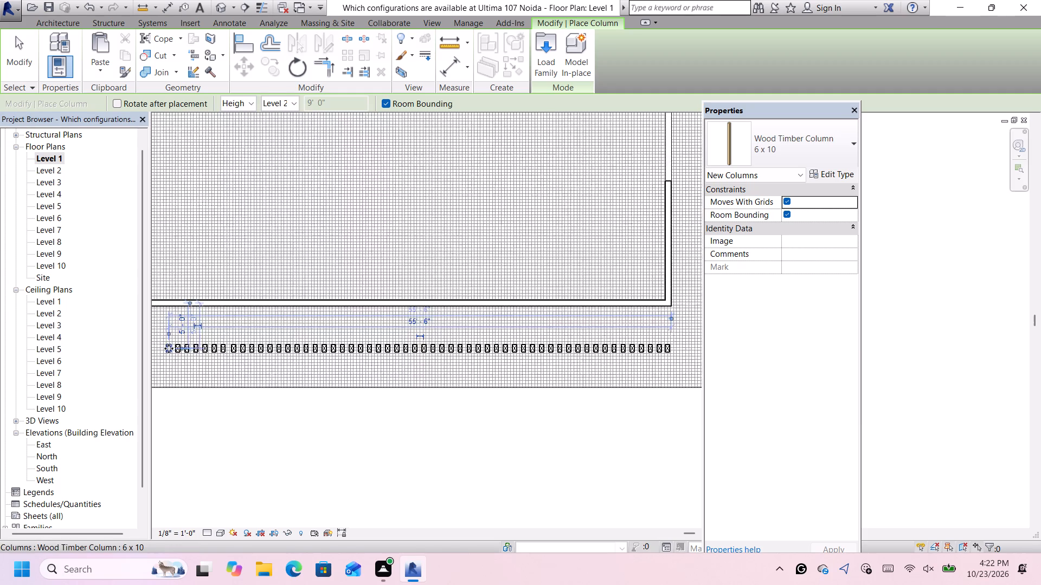
scroll(169, 348, down, 14)
scroll(160, 350, down, 7)
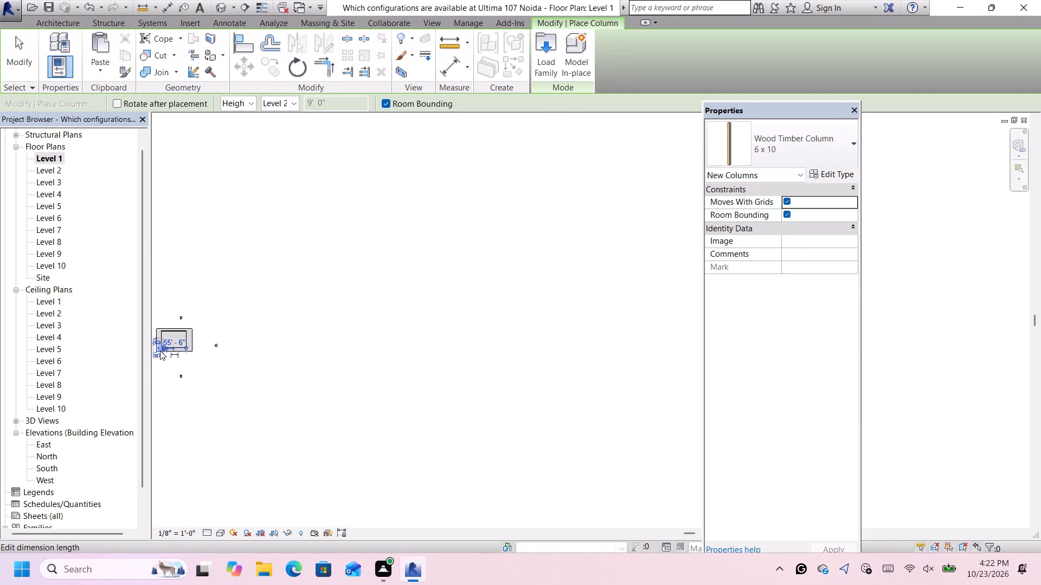
scroll(151, 350, up, 17)
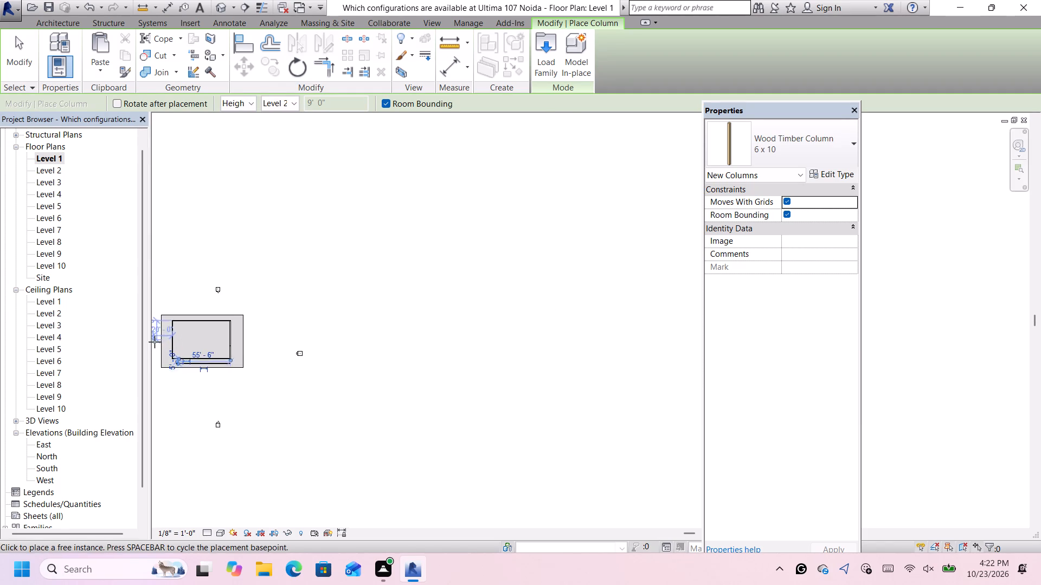
scroll(155, 342, up, 16)
scroll(275, 434, up, 3)
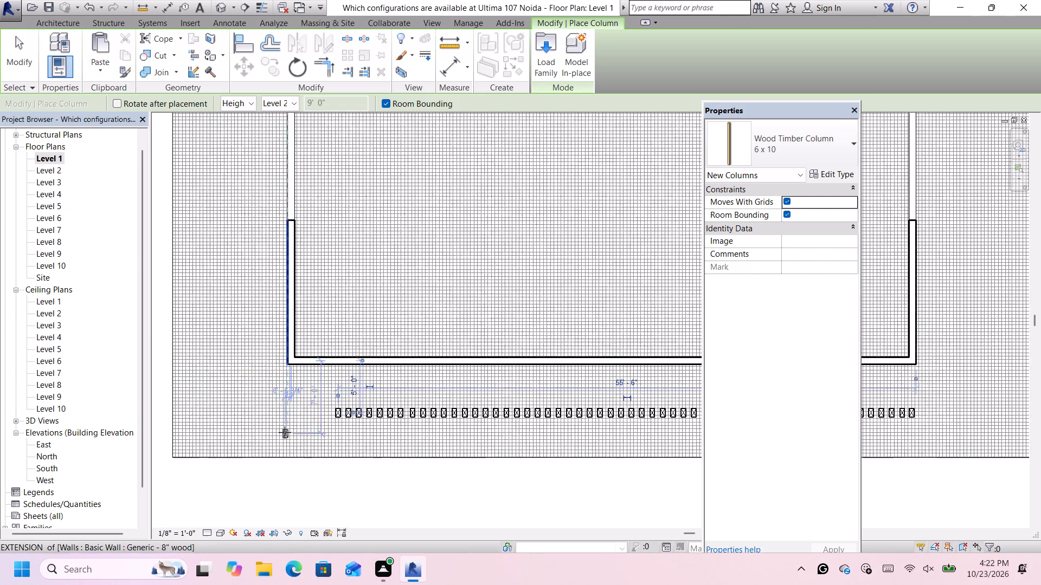
scroll(285, 432, up, 2)
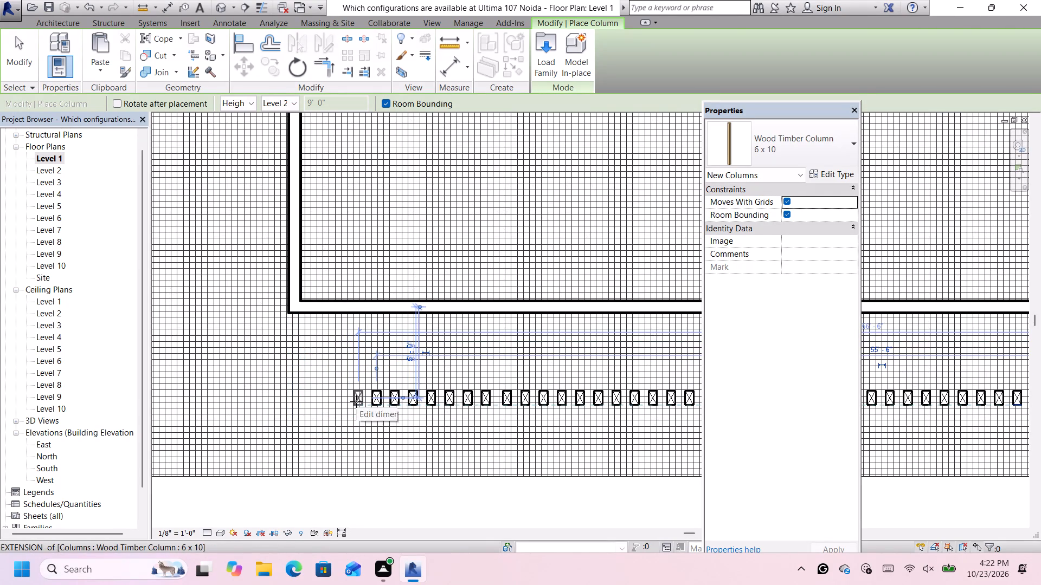
click(356, 401)
click(336, 397)
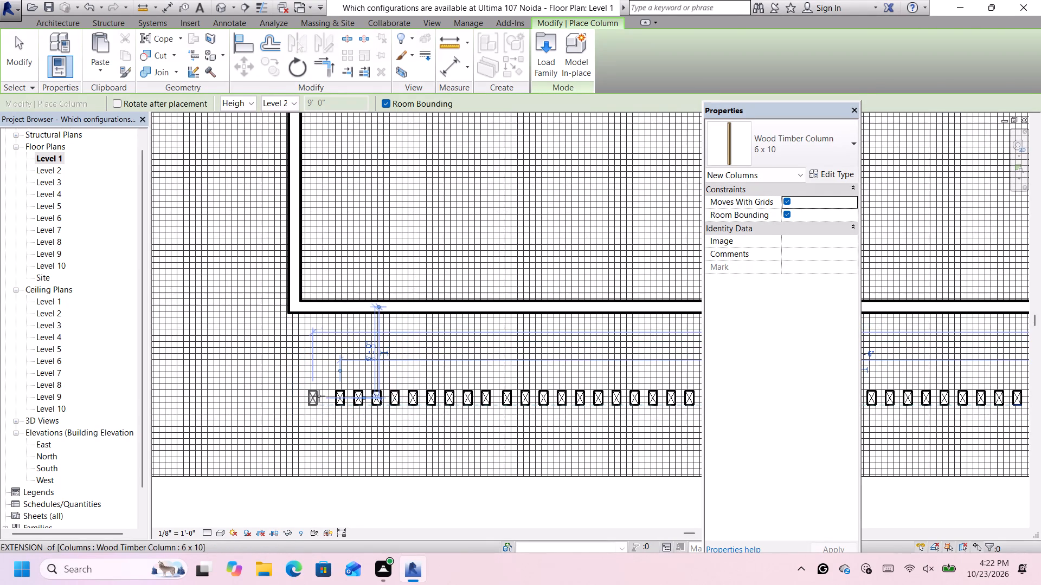
click(322, 396)
click(309, 395)
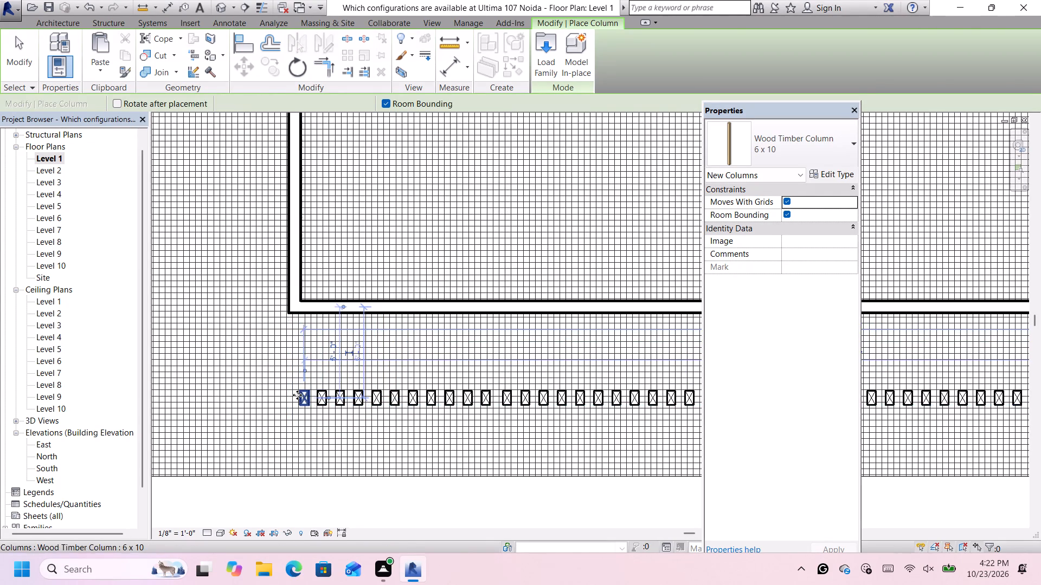
click(286, 392)
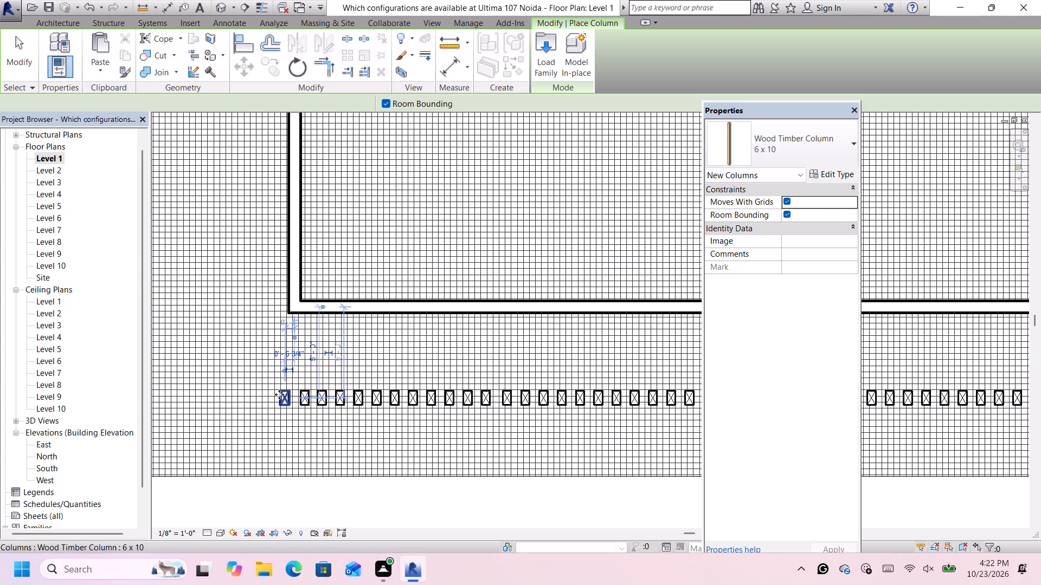
Continue the timber column row beyond the southwest corner with nine more columns at 1'-0" spacing, reaching 9'-6" west of the west wall.
click(267, 398)
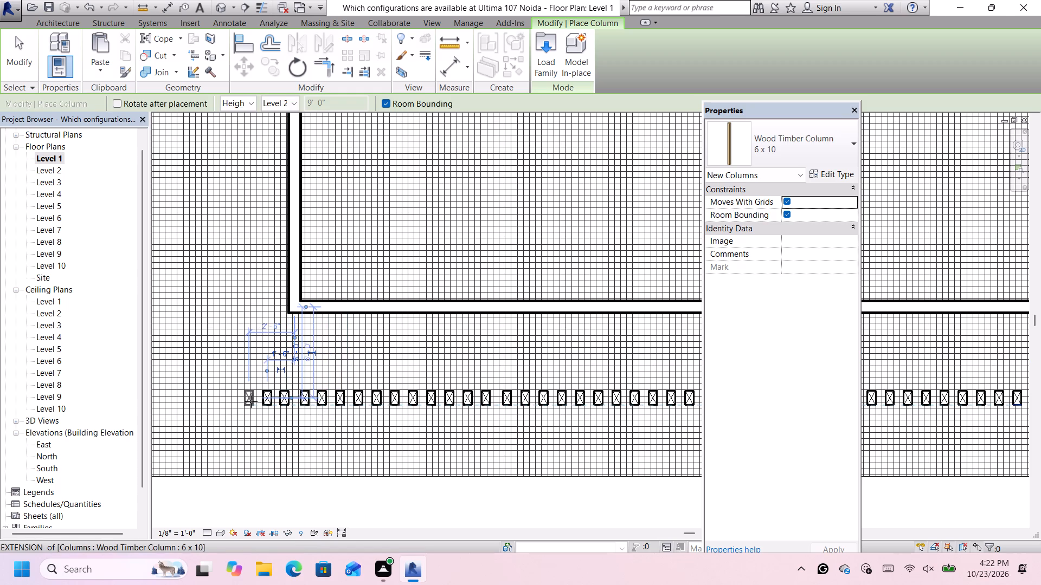
click(251, 401)
click(229, 403)
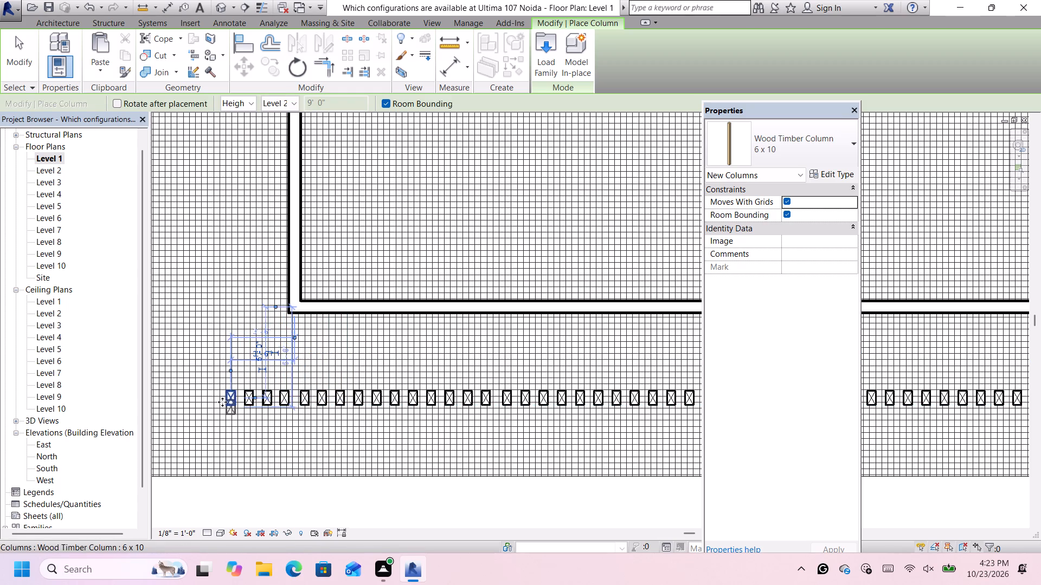
click(217, 401)
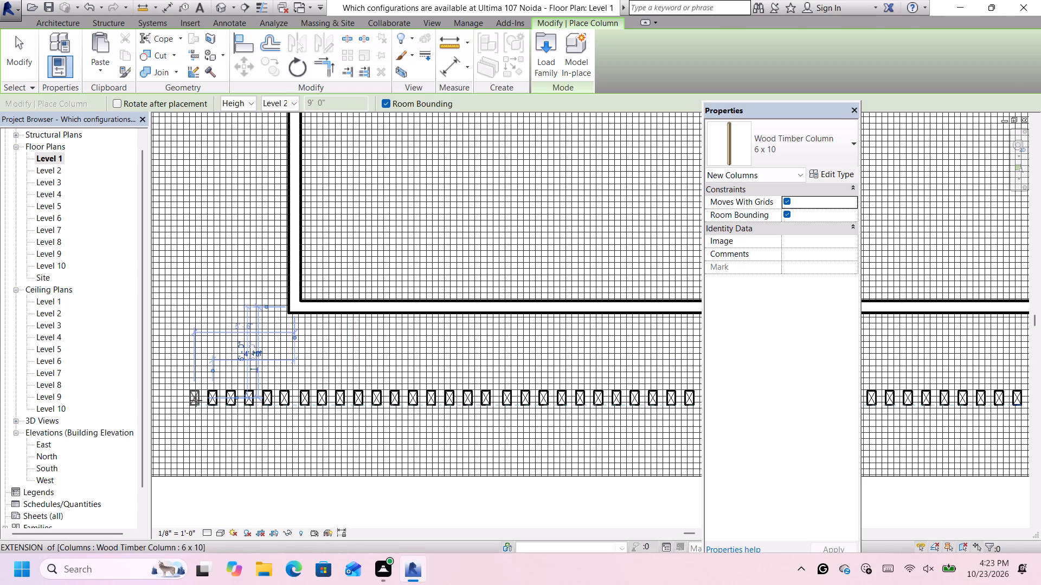
click(196, 400)
click(176, 397)
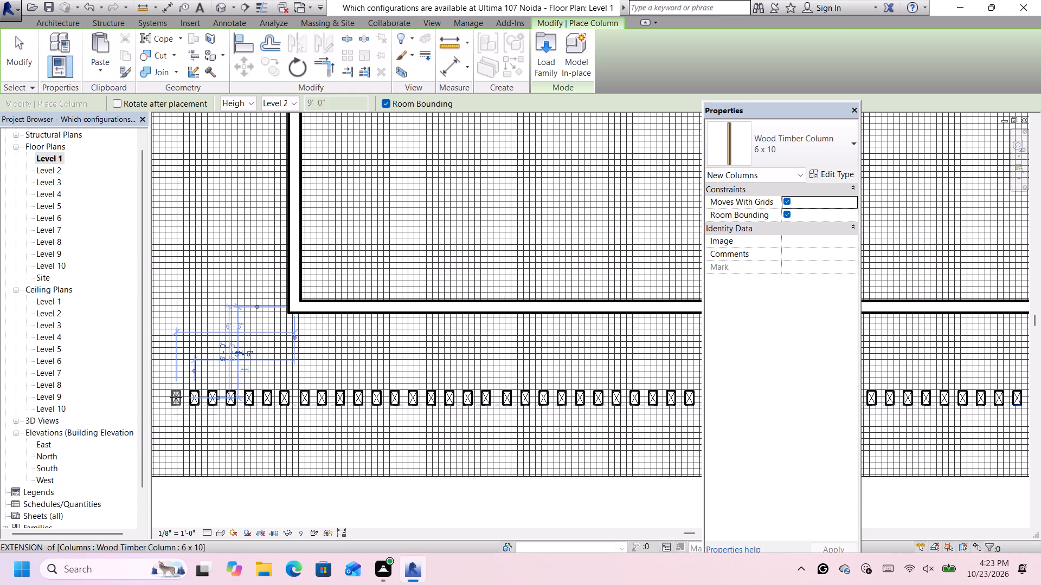
scroll(177, 395, down, 12)
scroll(168, 396, up, 5)
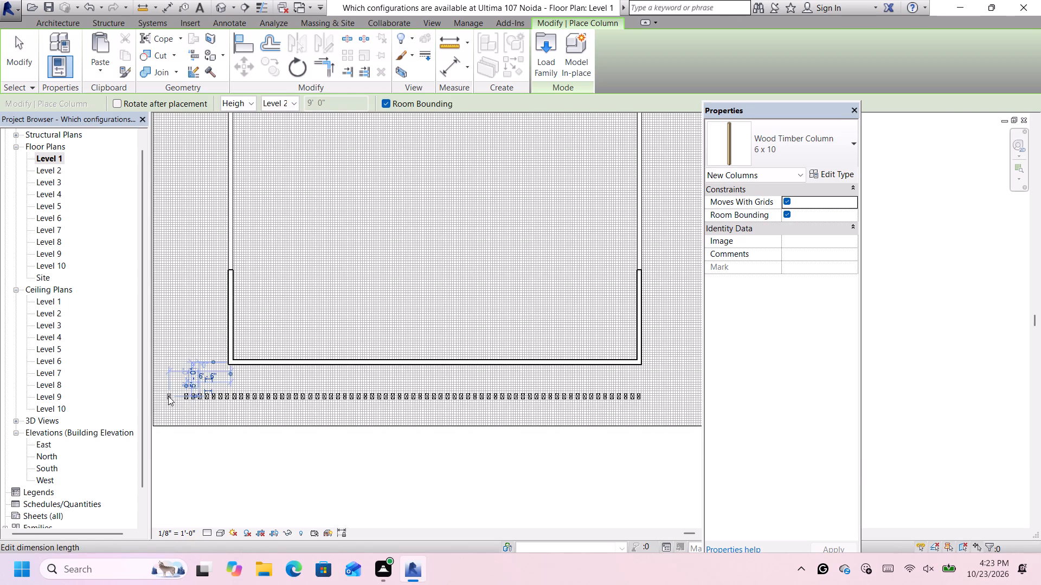
scroll(168, 396, up, 5)
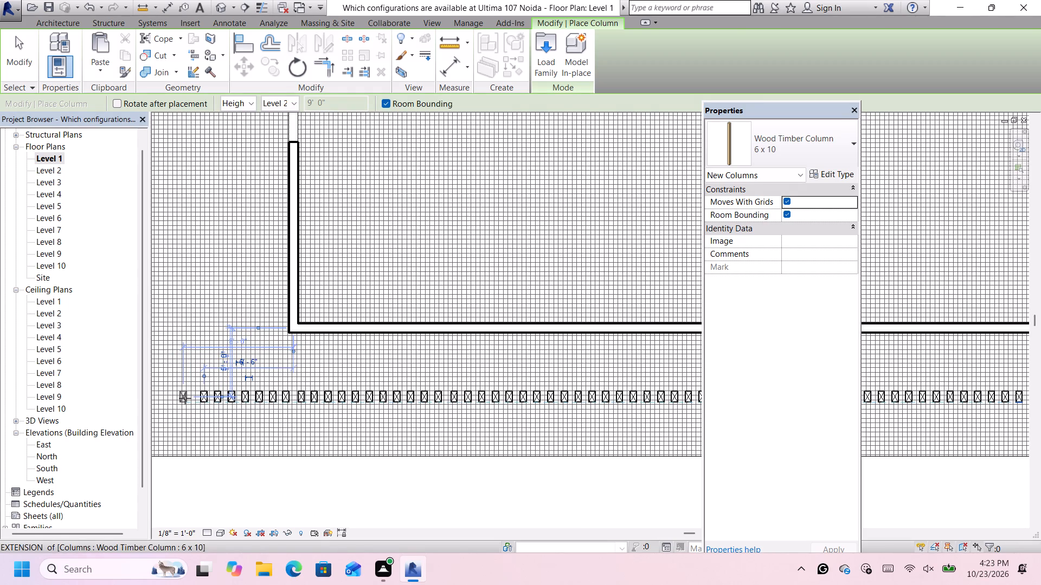
click(189, 398)
click(177, 399)
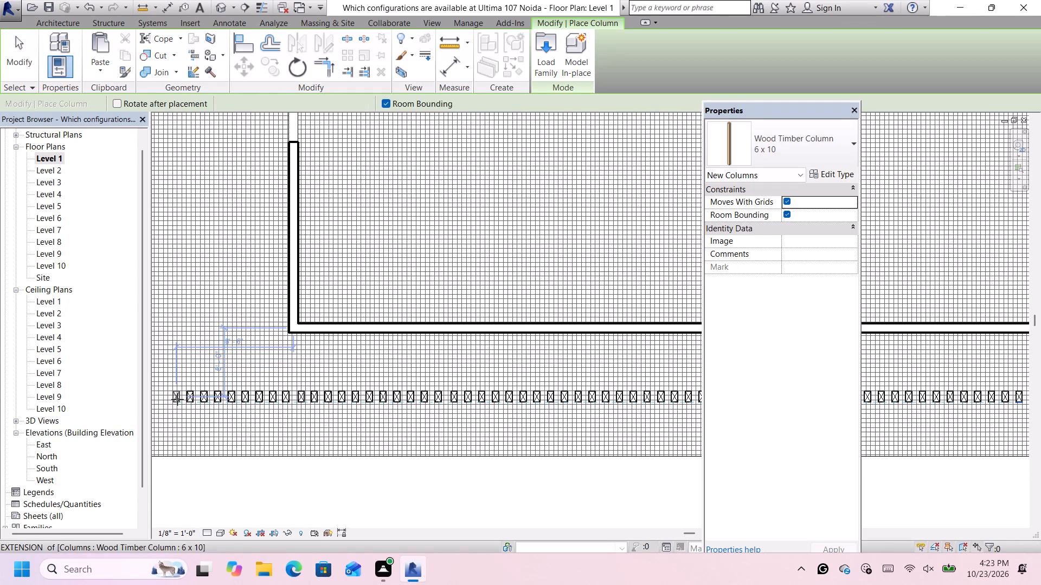
click(161, 398)
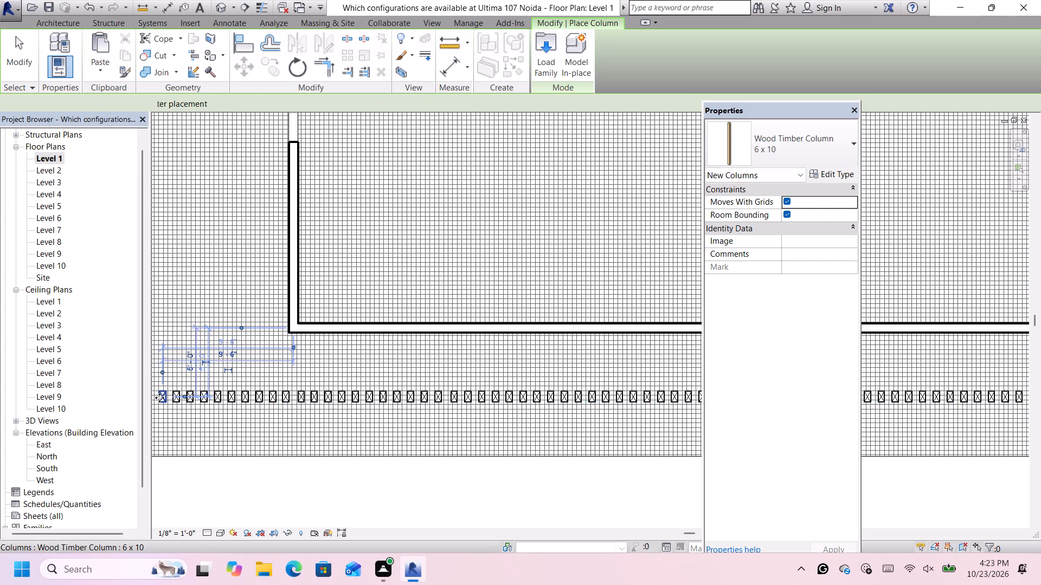
Place one more 6 x 10 timber column at the row's west end near the floor edge, 10'-6" west of the west wall.
scroll(159, 398, down, 14)
scroll(159, 398, up, 6)
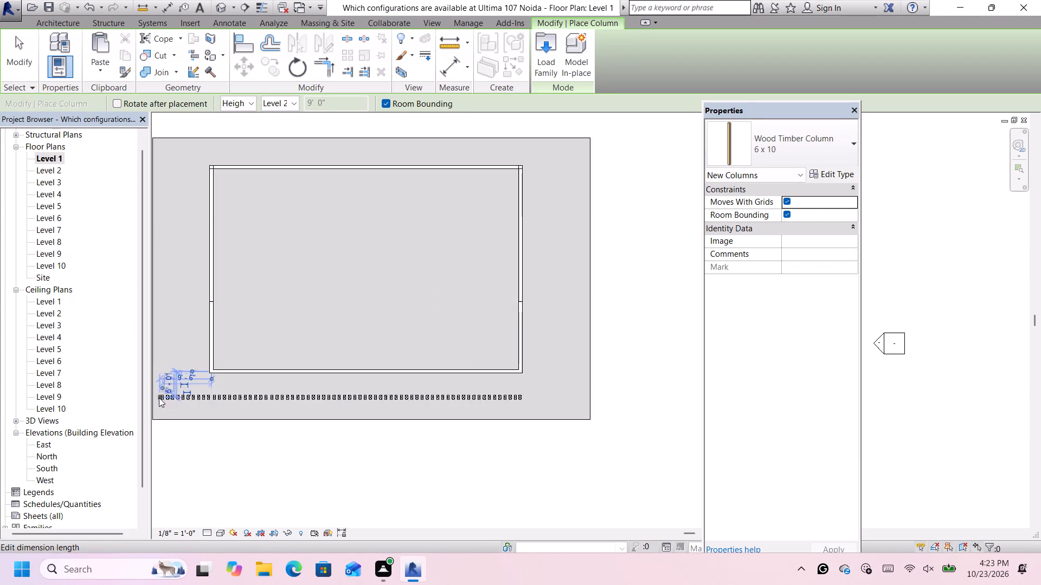
scroll(159, 398, up, 15)
scroll(160, 399, down, 8)
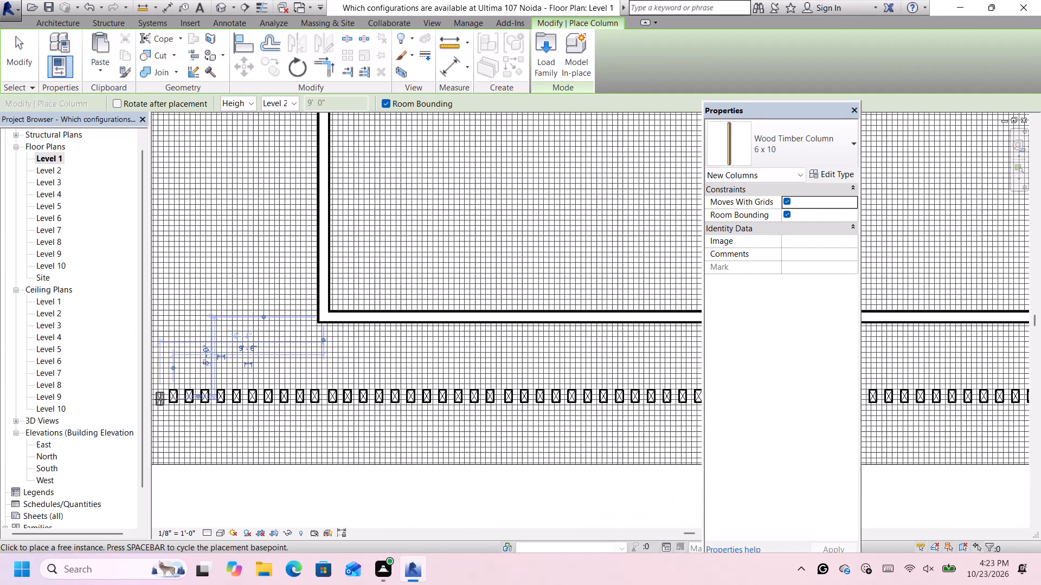
scroll(160, 399, down, 15)
scroll(158, 399, up, 16)
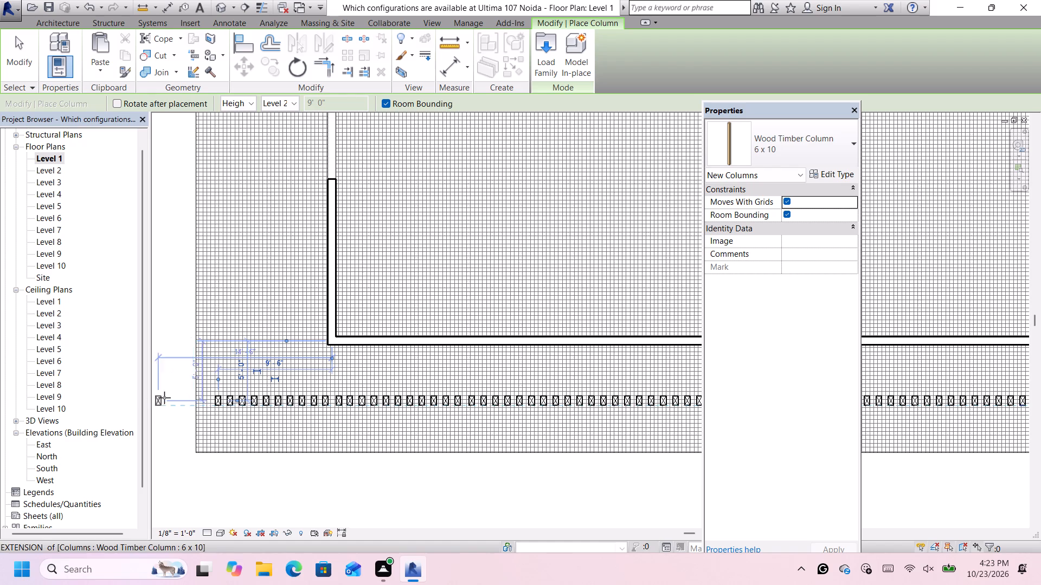
scroll(164, 398, up, 3)
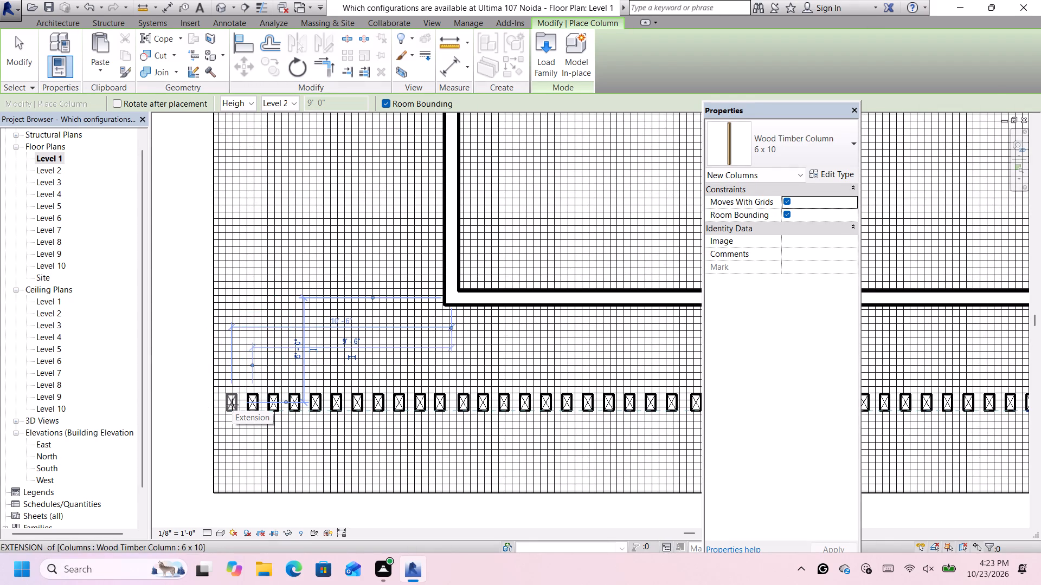
click(232, 405)
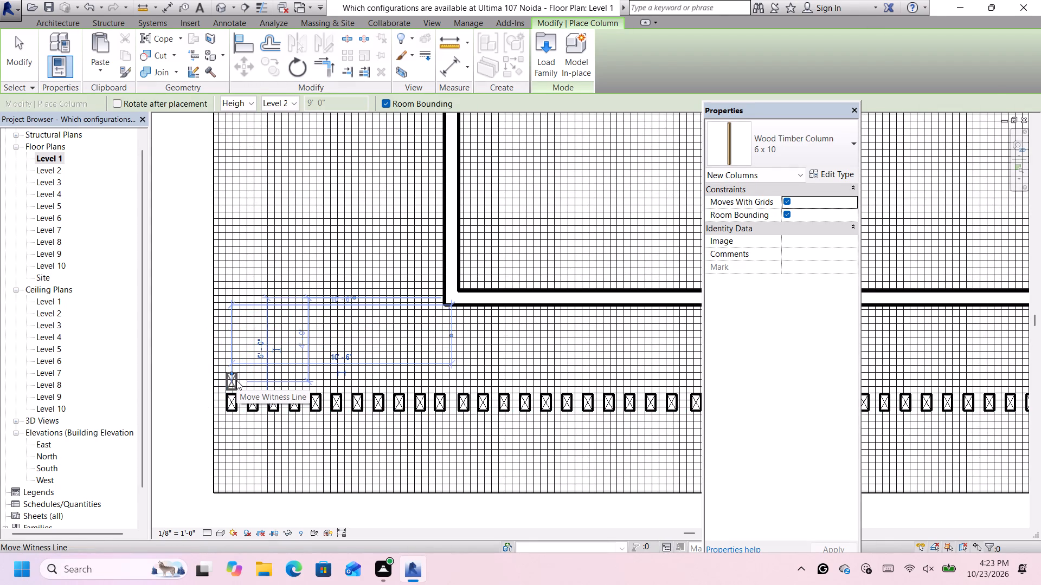
Rotate the 6 x 10 column to lie east-west and place it just north of the row's westernmost column, 4'-0" from the south wall line.
key(space)
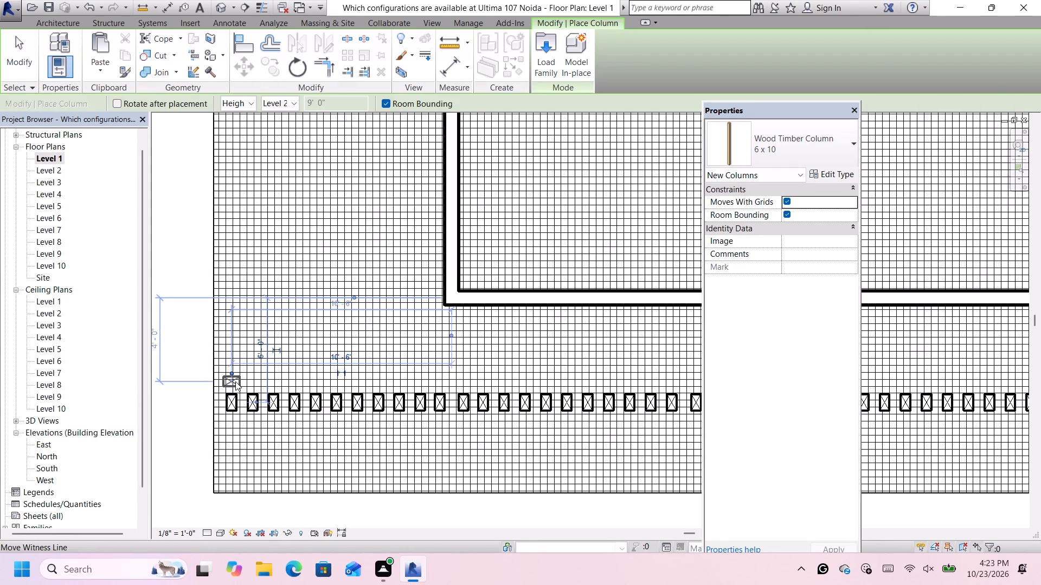
scroll(236, 381, up, 4)
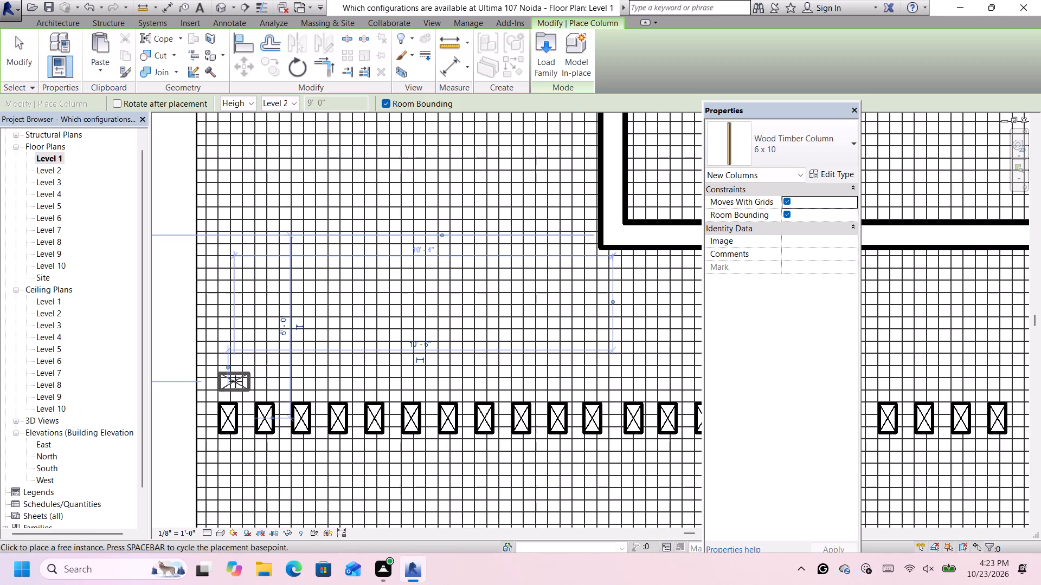
click(235, 381)
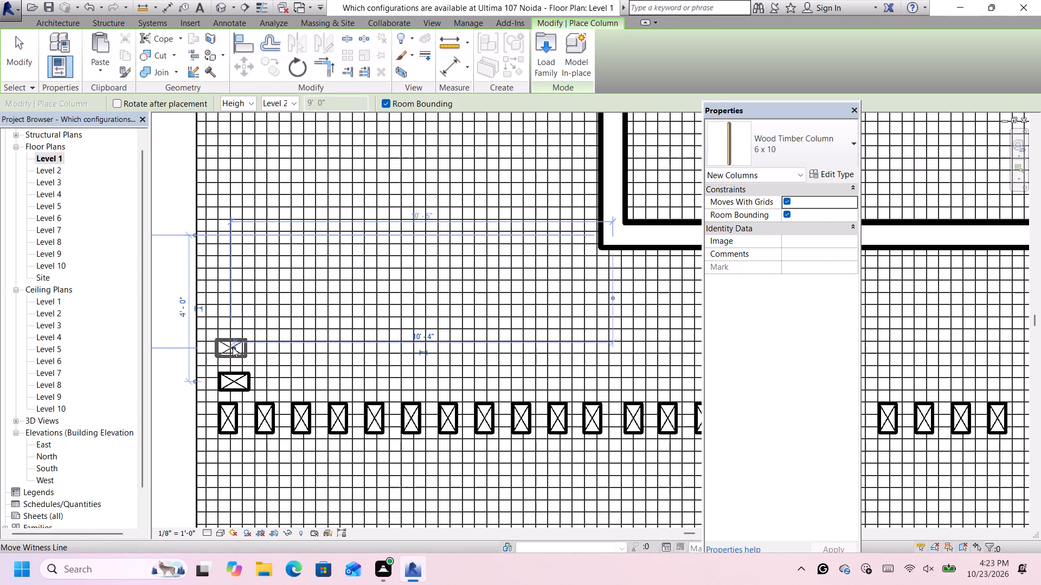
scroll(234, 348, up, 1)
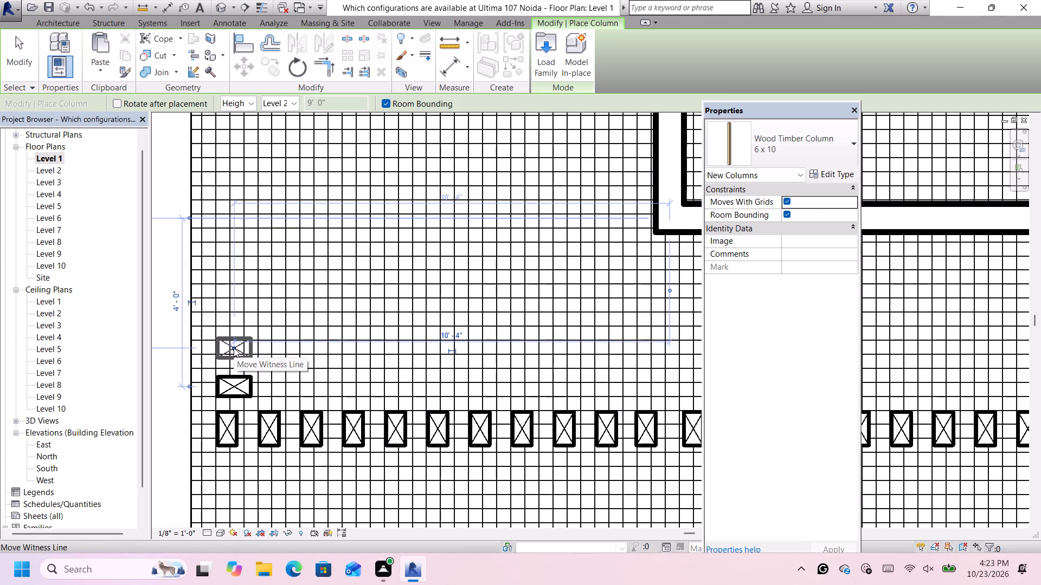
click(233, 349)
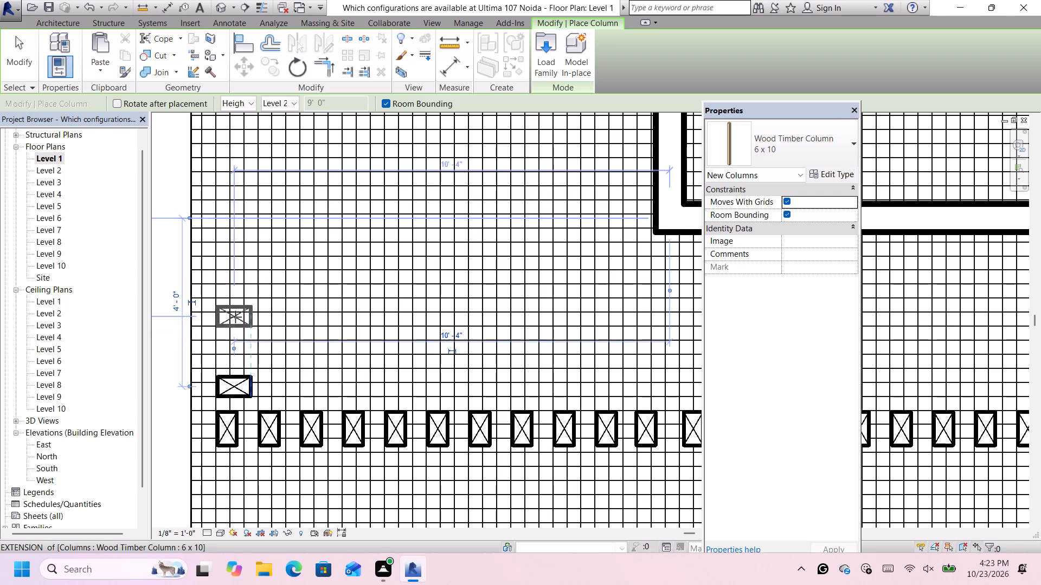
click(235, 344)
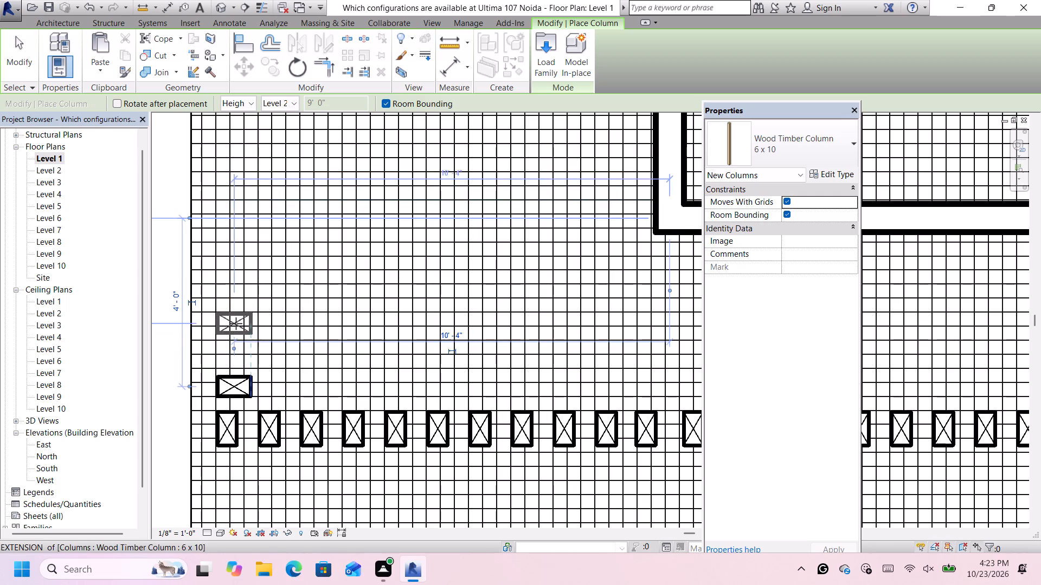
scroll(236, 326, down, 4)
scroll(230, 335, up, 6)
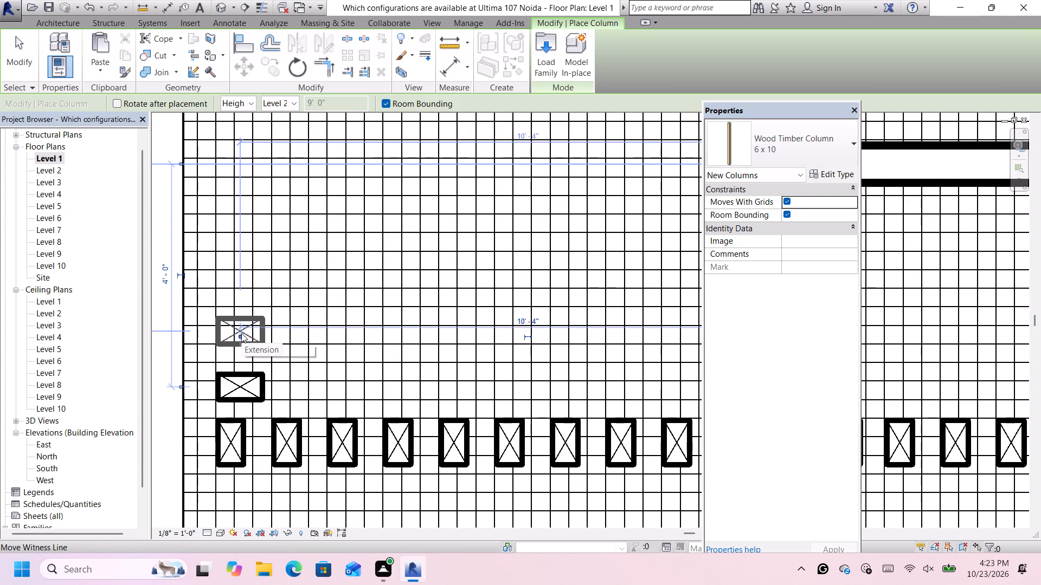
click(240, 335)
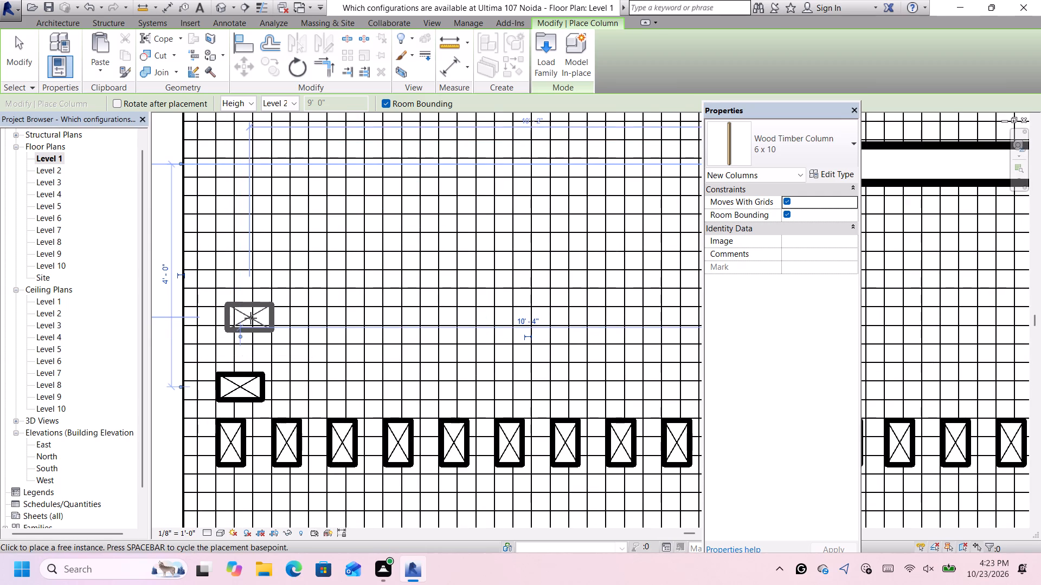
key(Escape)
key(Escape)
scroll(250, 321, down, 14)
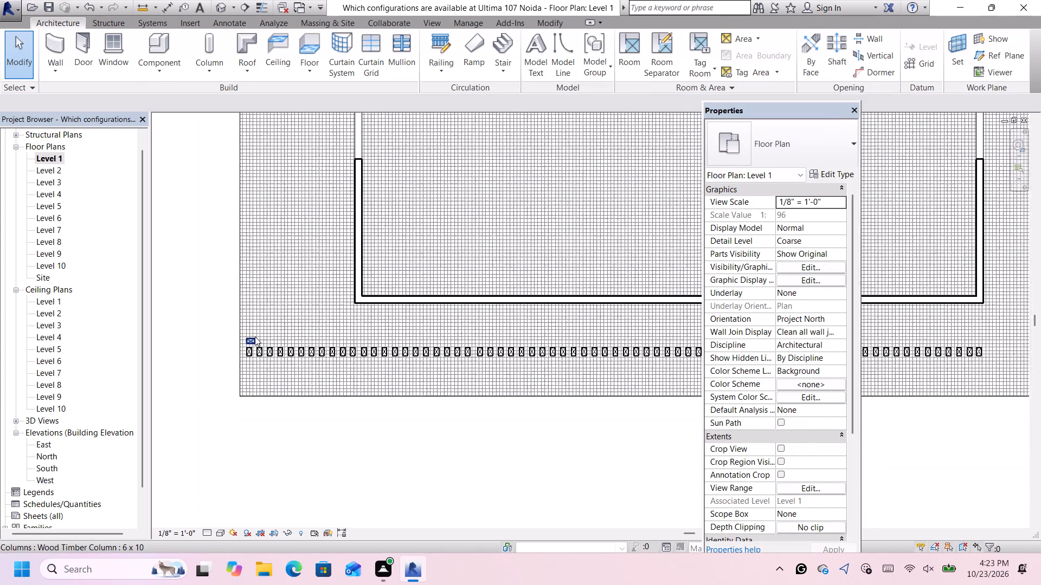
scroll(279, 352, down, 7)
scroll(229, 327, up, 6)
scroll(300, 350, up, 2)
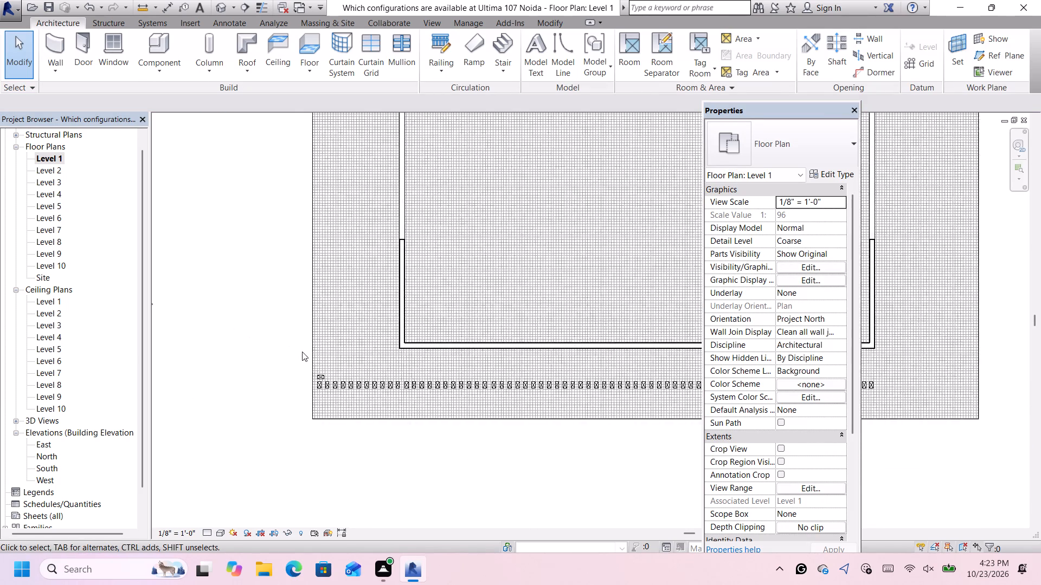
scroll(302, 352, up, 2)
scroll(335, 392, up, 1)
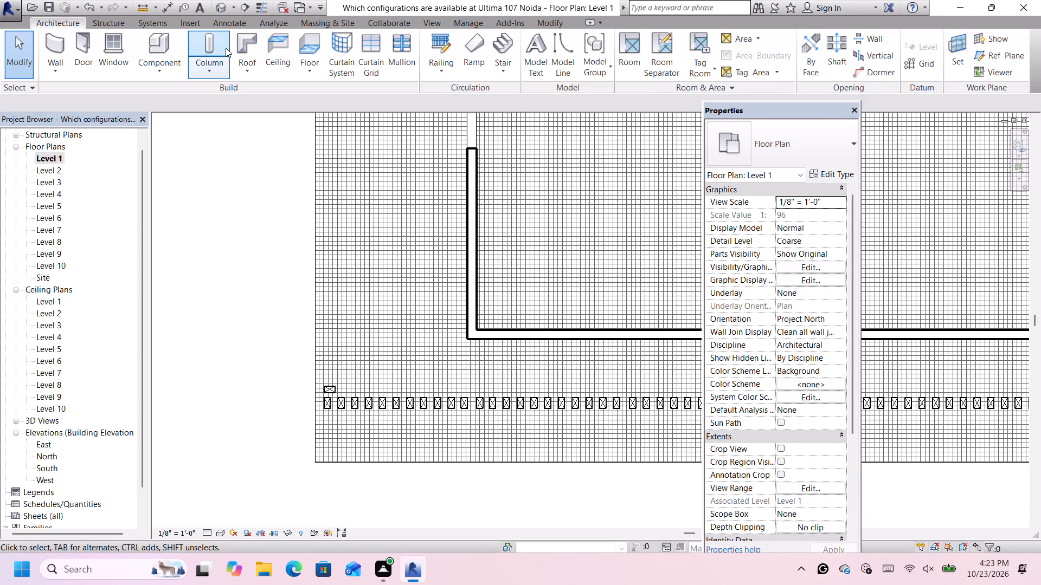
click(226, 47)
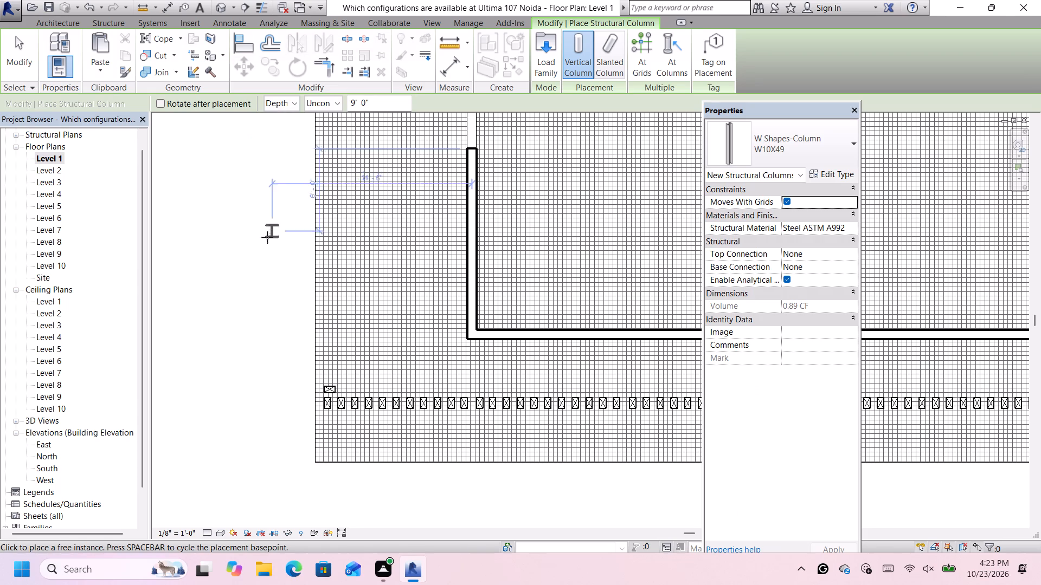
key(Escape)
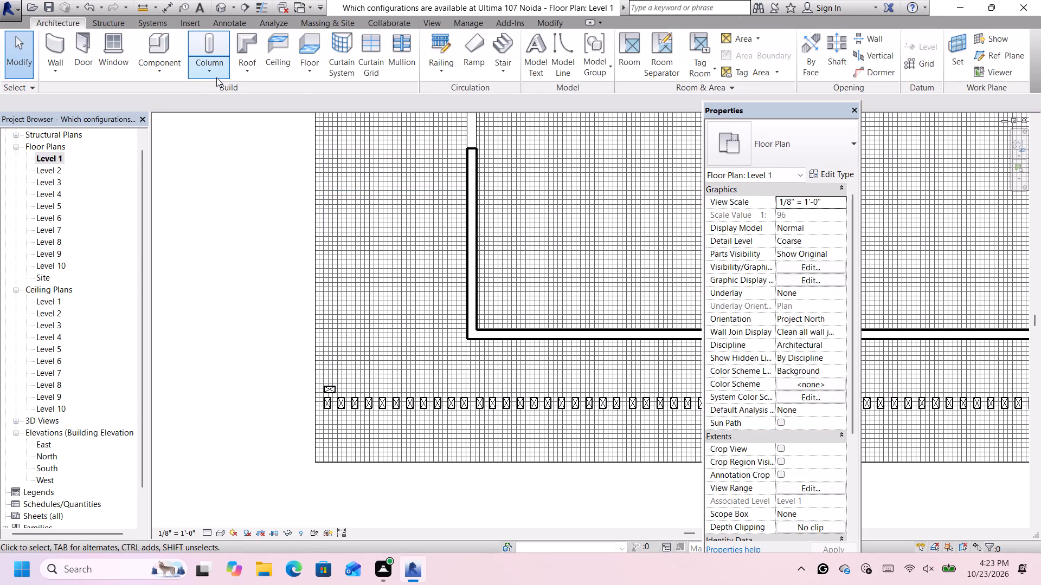
Place four east-west 6 x 10 architectural timber columns northward in line with the first, at 3'-0", 2'-0", 1'-0" and 0'-1 1/4" from the south wall line.
click(215, 77)
click(223, 120)
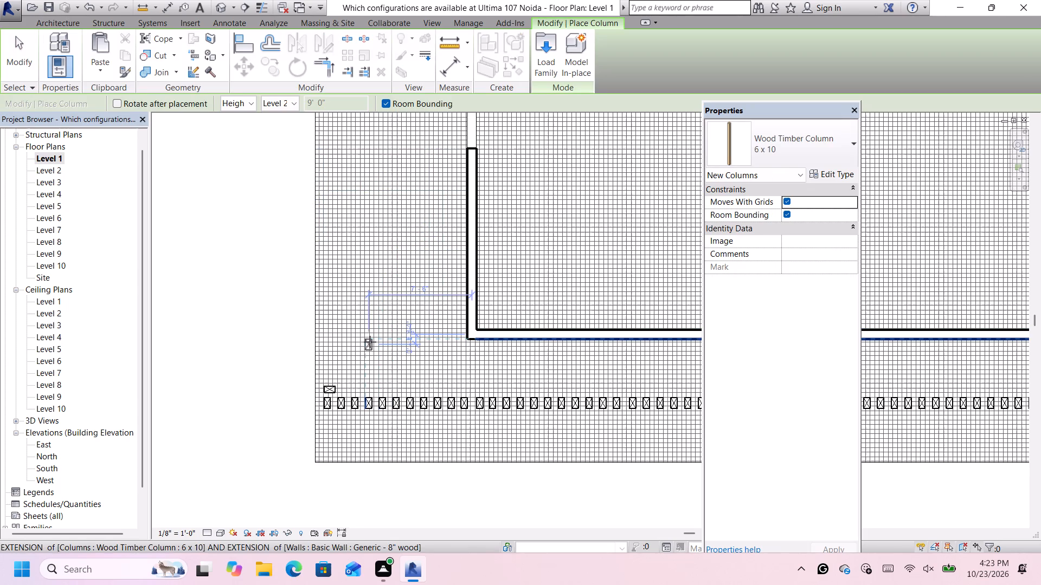
key(space)
scroll(344, 369, up, 1)
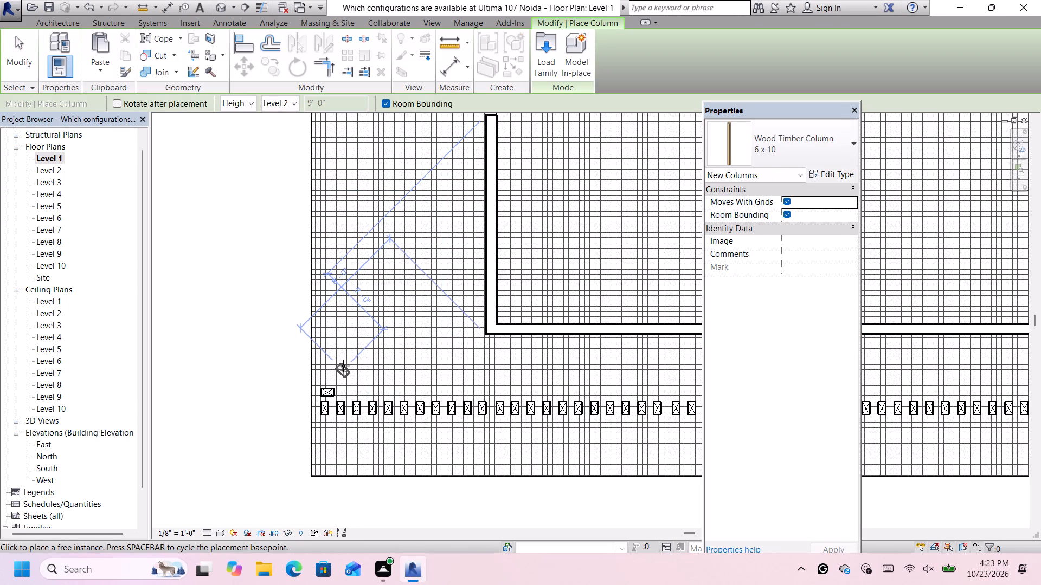
key(space)
key(space)
key(space)
key(space)
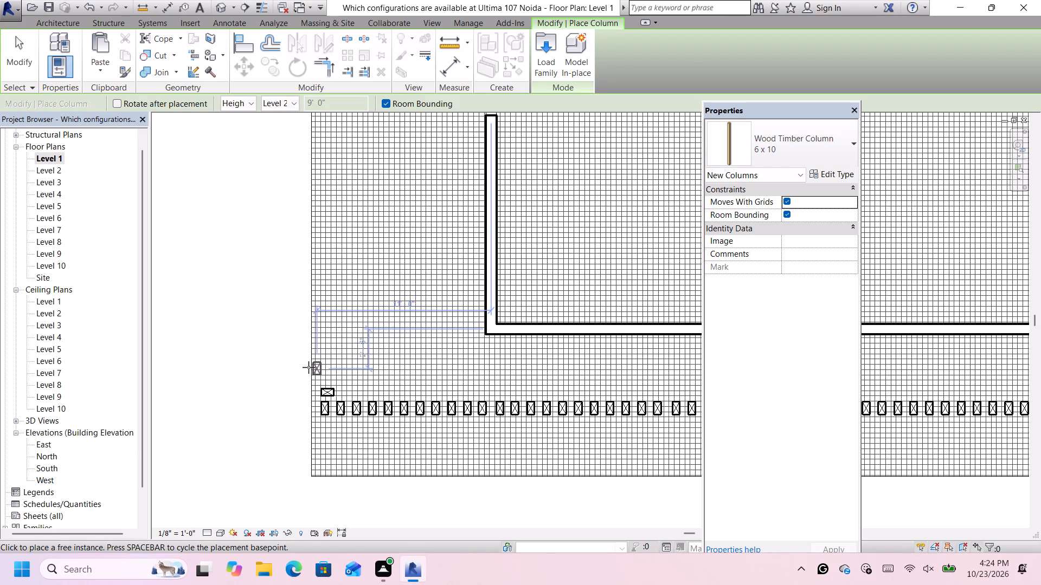
key(space)
scroll(343, 378, up, 2)
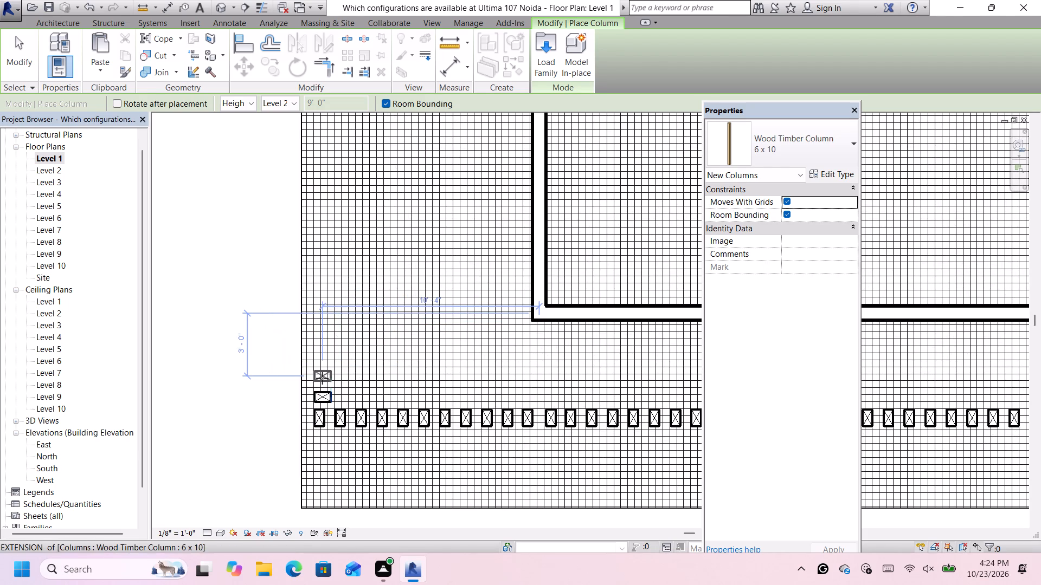
click(323, 378)
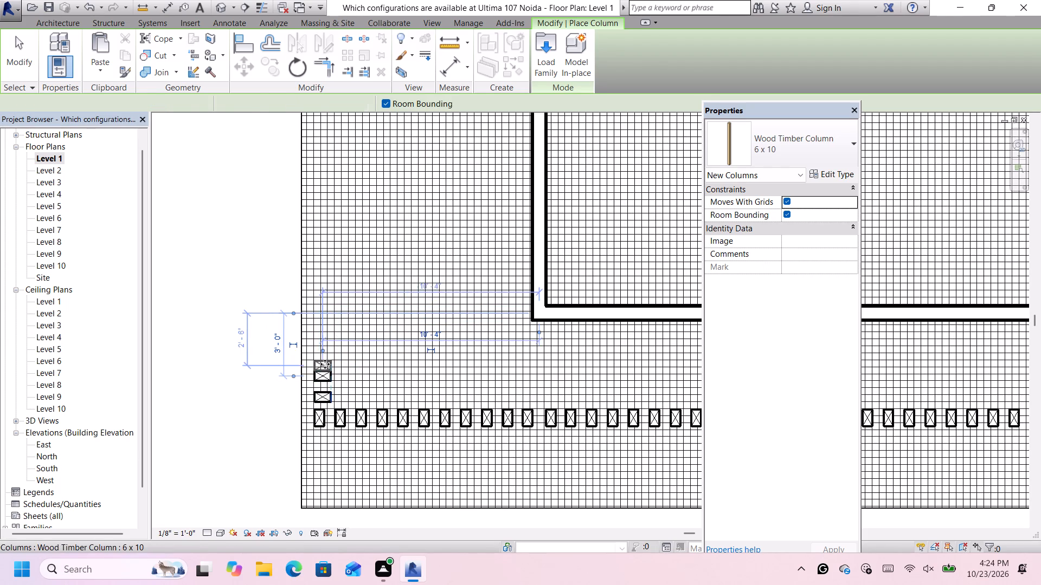
click(325, 360)
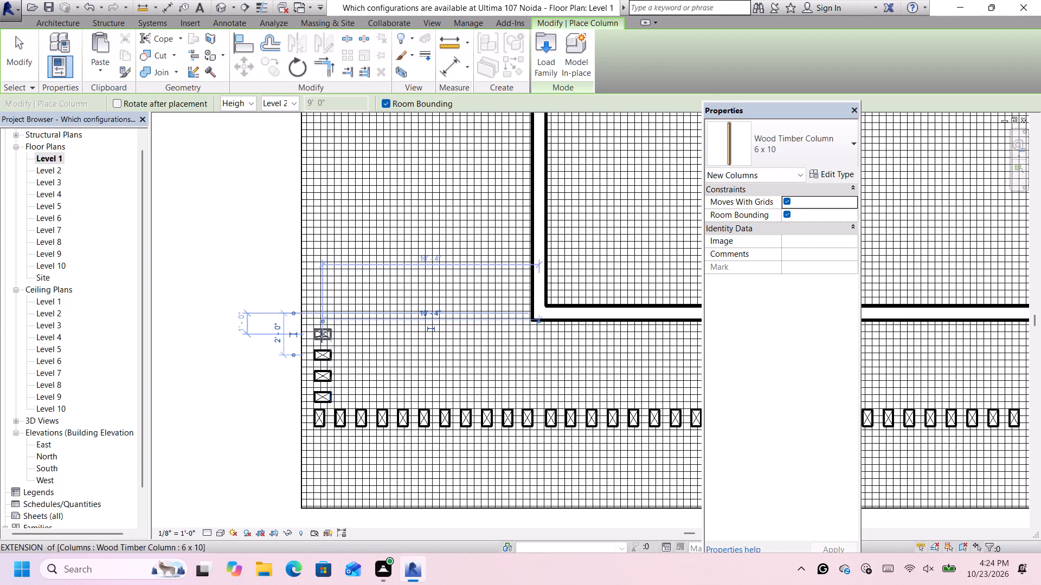
click(322, 336)
click(329, 312)
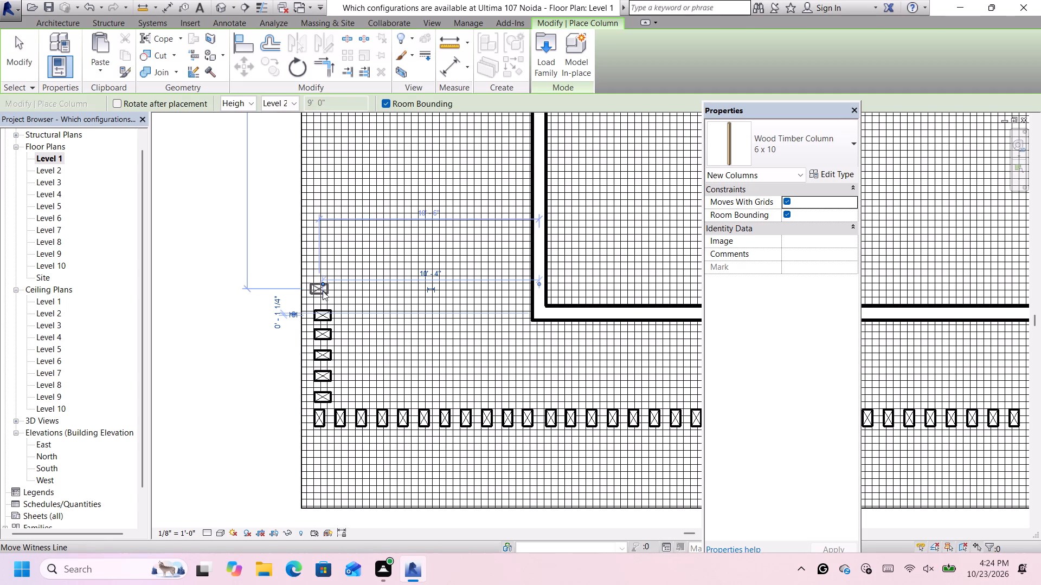
Add one more east-west 6 x 10 column about 1'-0" north of the last, 10'-4" west of the west wall, and end column placement.
scroll(324, 294, up, 5)
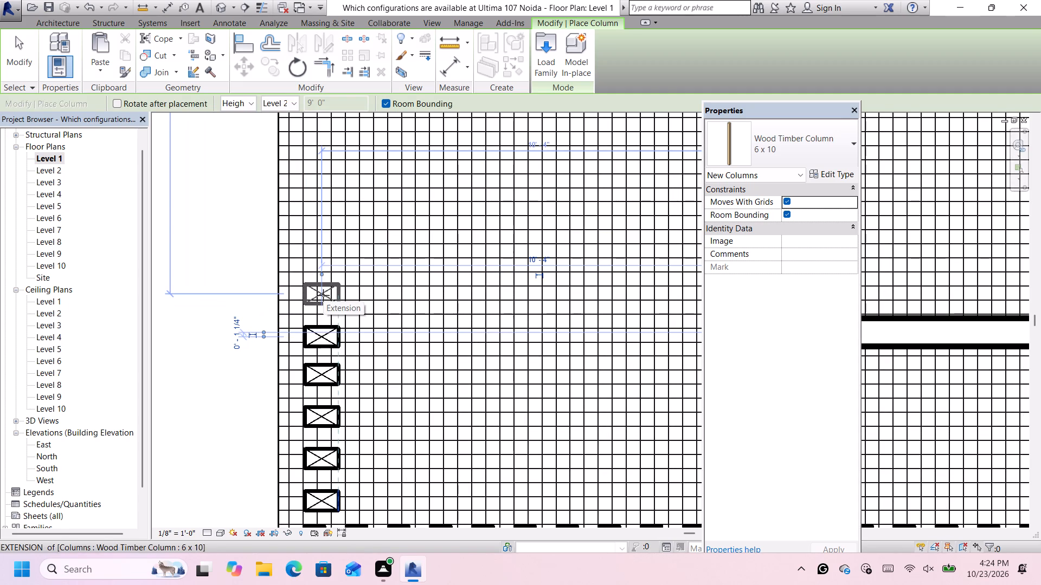
click(323, 295)
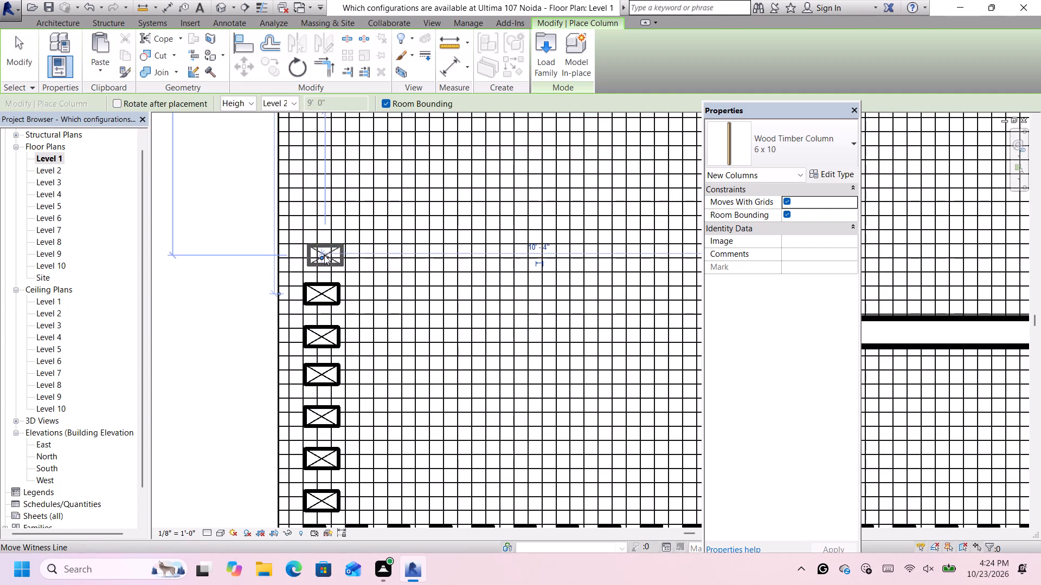
click(322, 253)
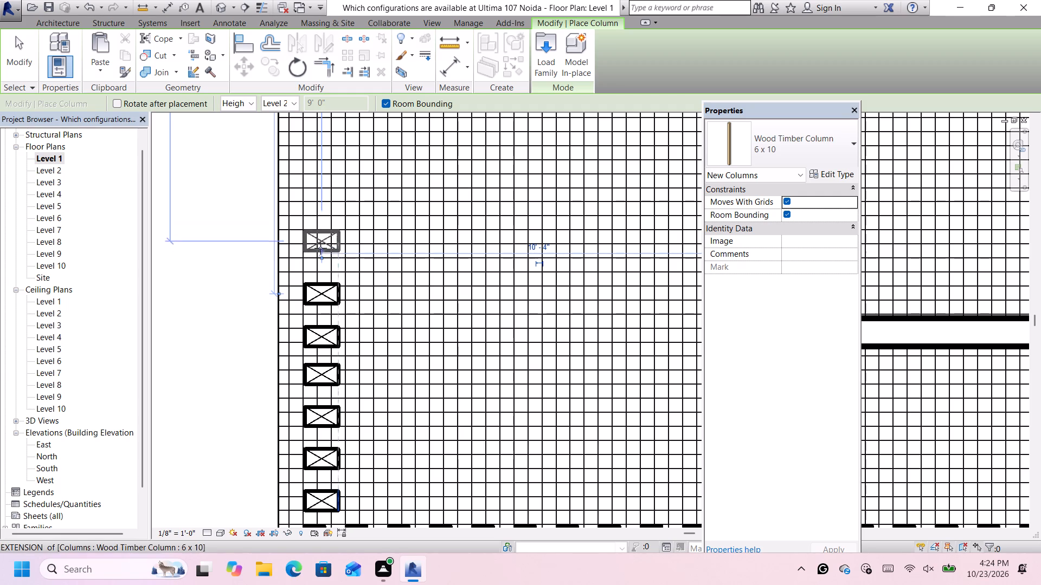
click(321, 251)
scroll(321, 251, down, 7)
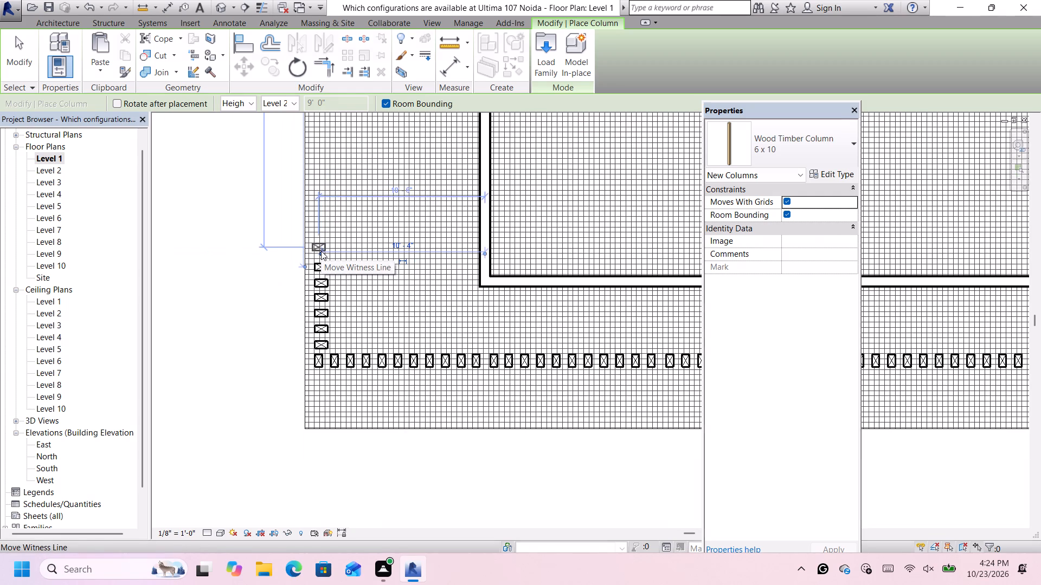
scroll(323, 253, up, 5)
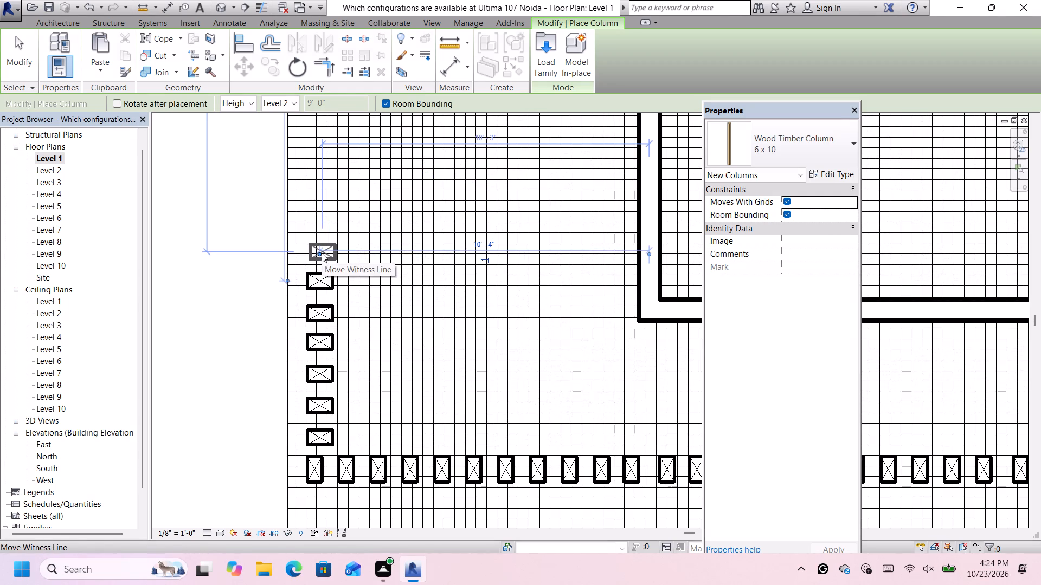
click(322, 253)
scroll(317, 251, down, 4)
scroll(321, 244, up, 1)
key(Escape)
scroll(321, 248, down, 13)
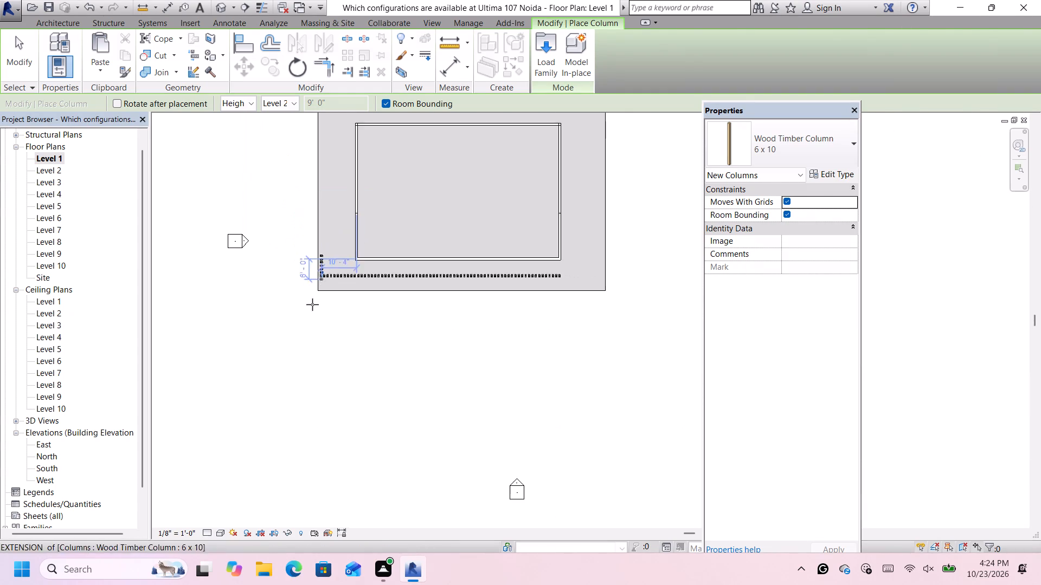
key(Escape)
Open the default 3D view and examine the Level 1 timber column row from the front, including both of its ends.
scroll(349, 348, down, 6)
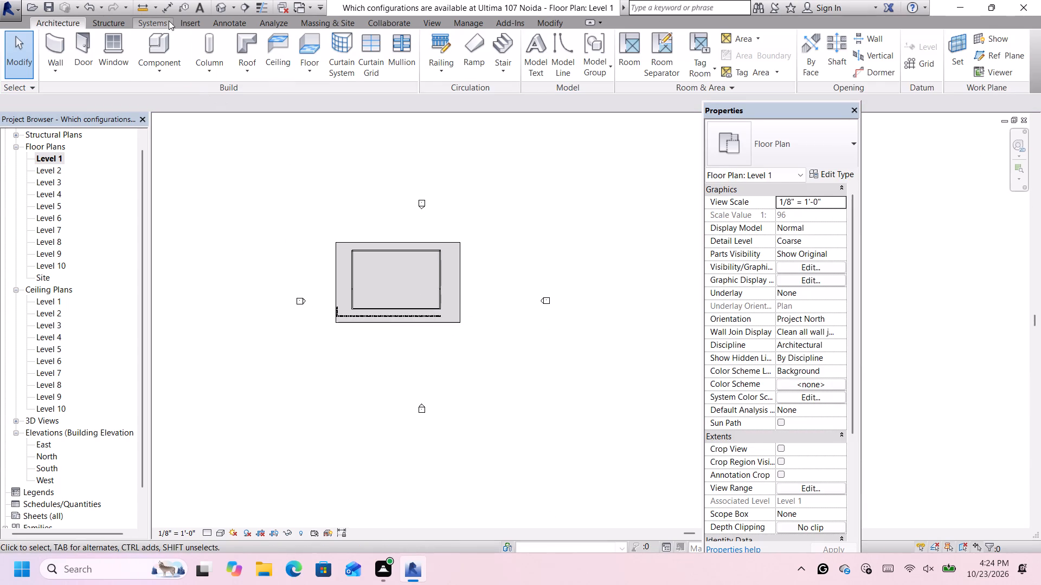
click(222, 3)
scroll(619, 422, up, 3)
click(987, 185)
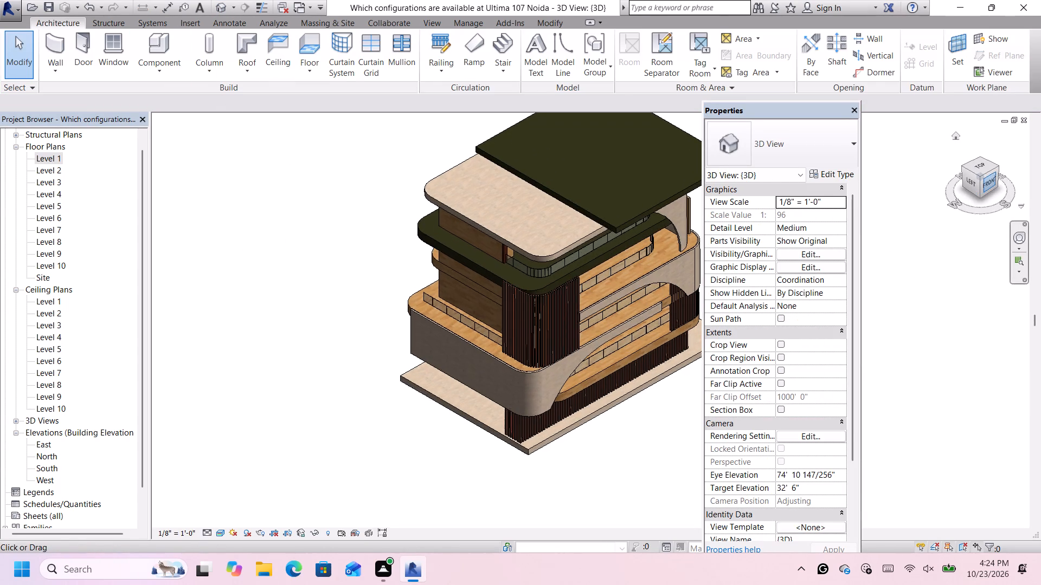
scroll(519, 462, down, 3)
scroll(628, 437, up, 6)
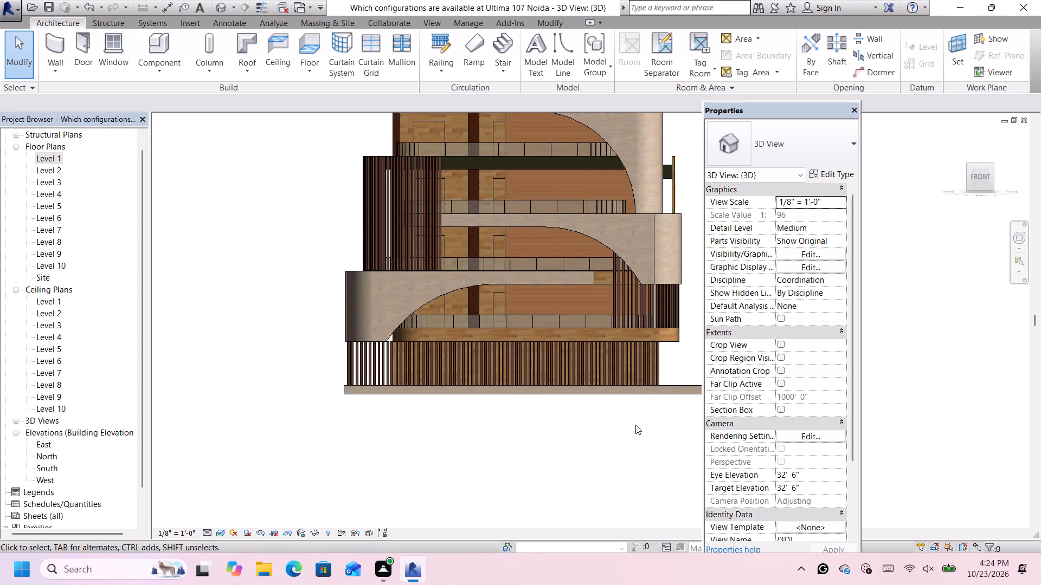
scroll(671, 369, up, 4)
scroll(677, 355, down, 5)
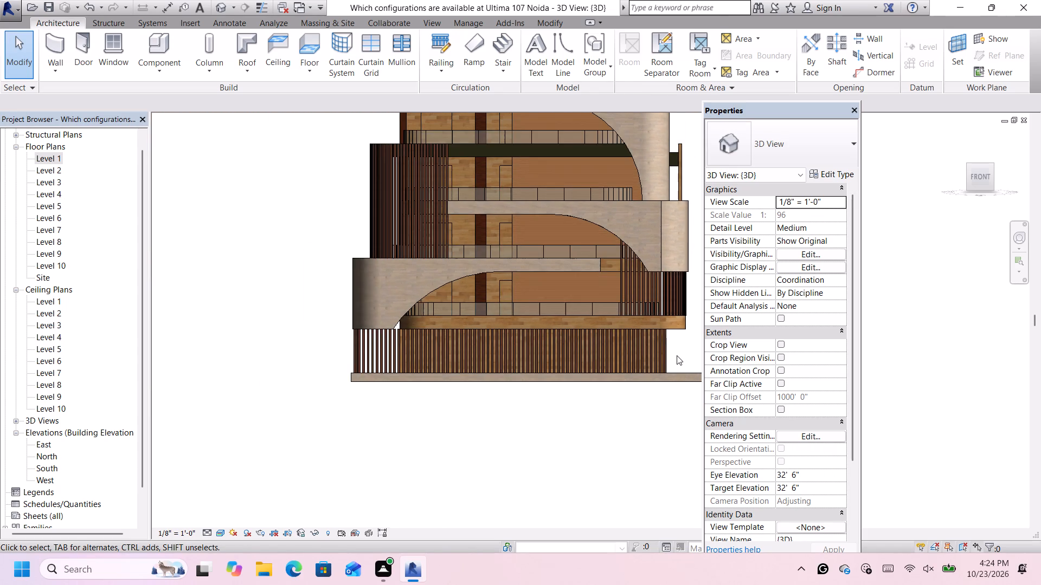
scroll(677, 355, down, 3)
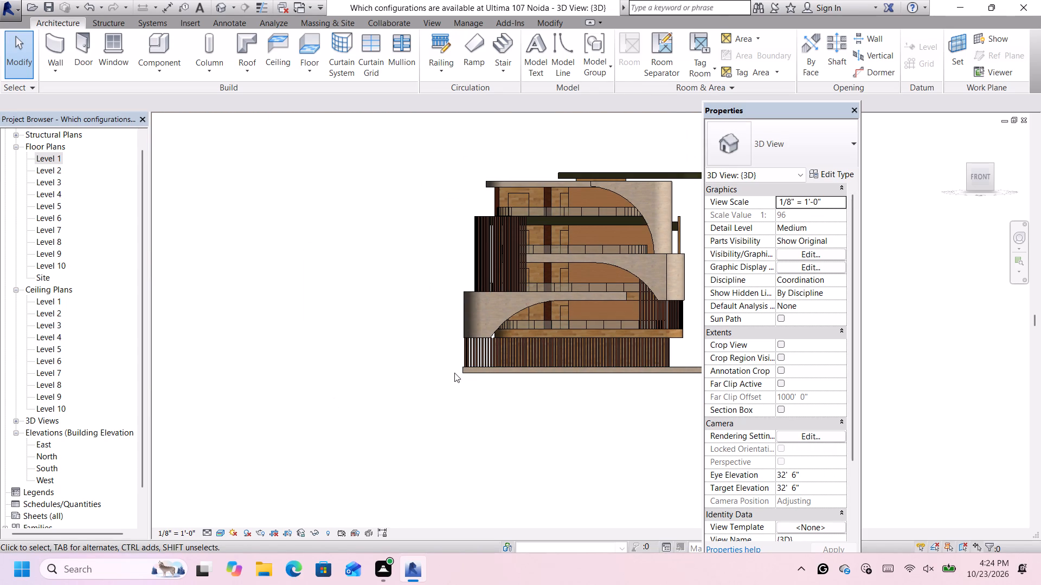
scroll(650, 337, up, 7)
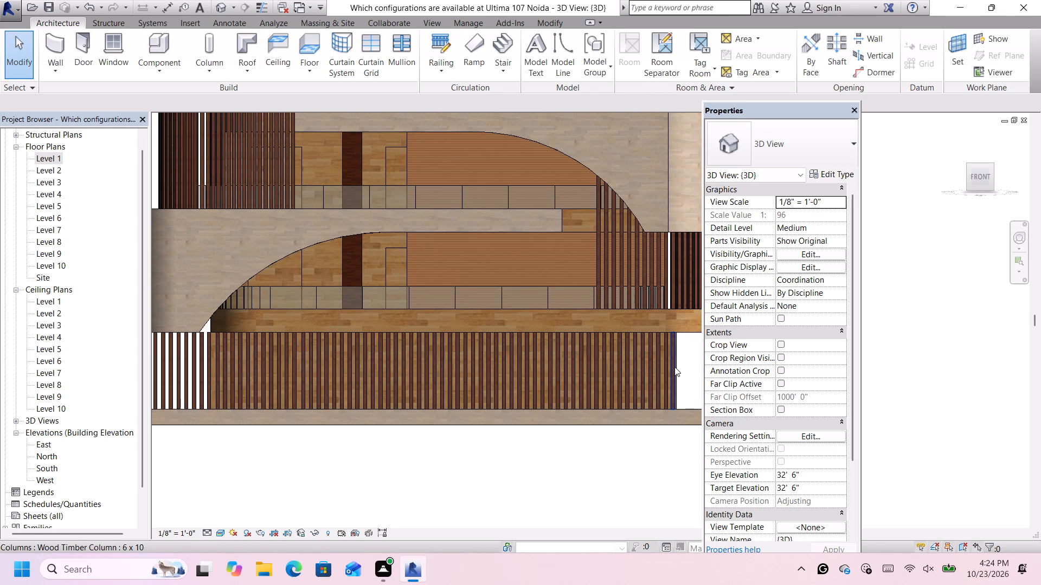
Switch to the isometric view of the front-left corner and examine the Level 1 timber columns beneath the upper floors.
click(970, 166)
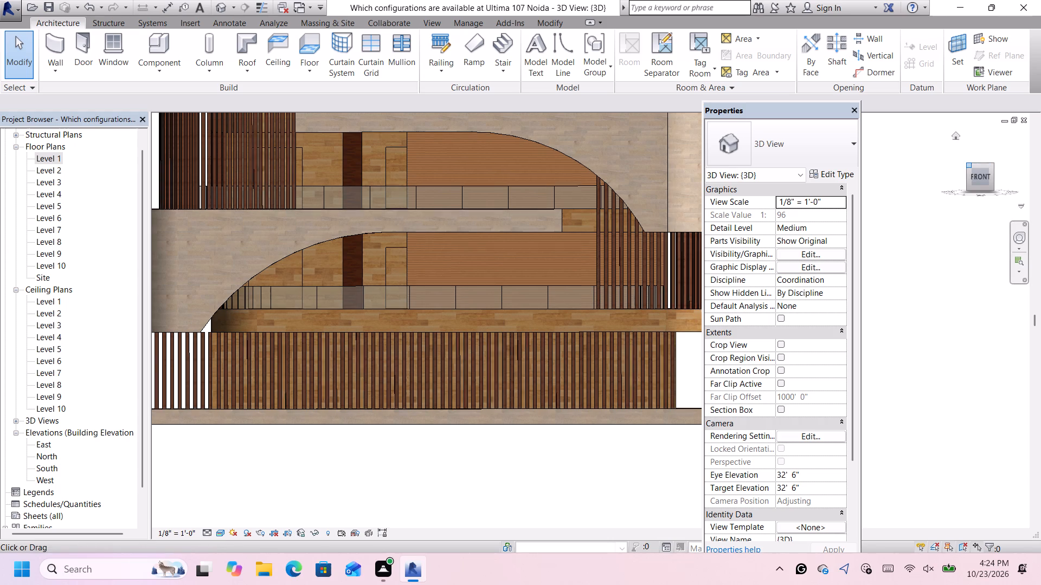
scroll(654, 441, up, 4)
scroll(653, 439, down, 2)
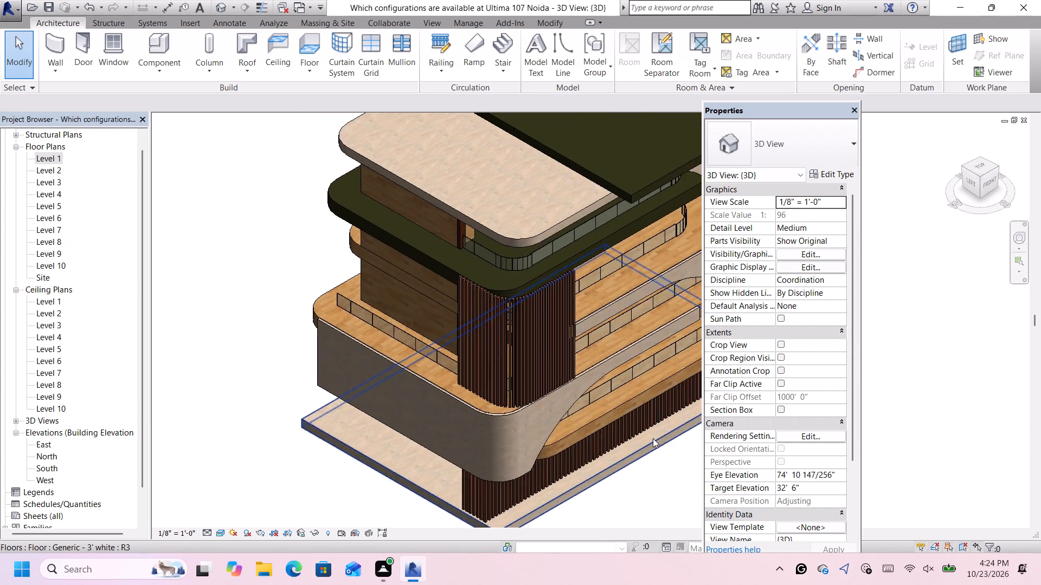
scroll(653, 438, down, 10)
scroll(685, 415, up, 10)
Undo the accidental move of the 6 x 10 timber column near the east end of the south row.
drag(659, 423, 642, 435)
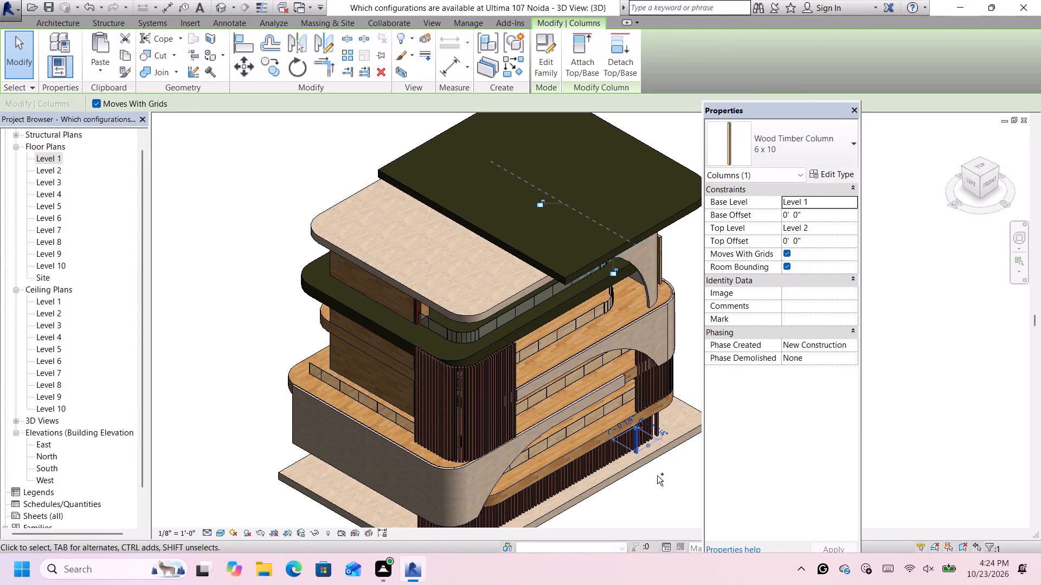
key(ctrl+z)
Examine the Level 1 timber columns turning the building's southwest corner in the 3D view.
scroll(658, 475, down, 6)
scroll(644, 522, up, 4)
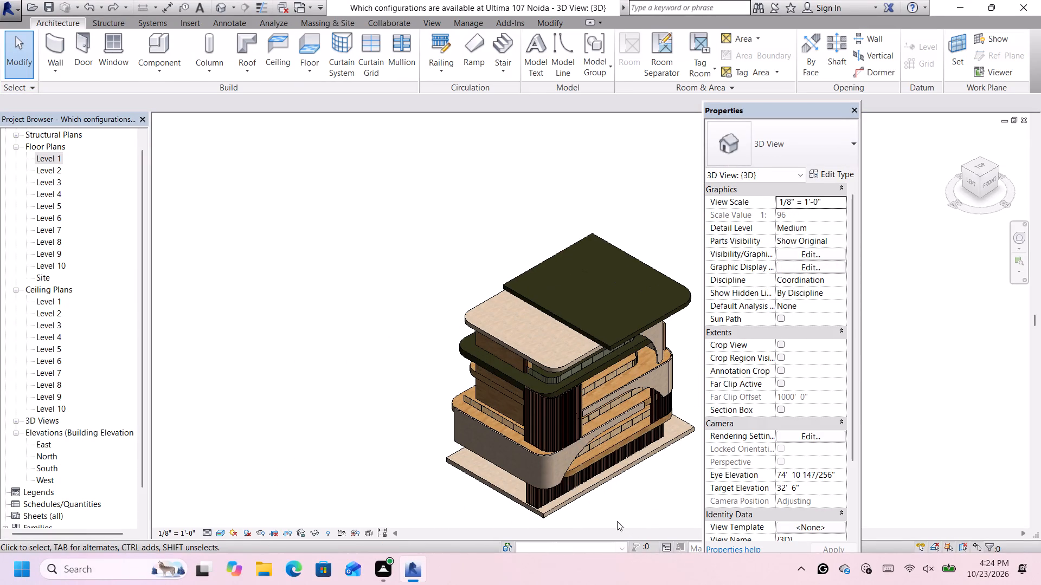
scroll(615, 519, up, 5)
scroll(553, 497, up, 3)
scroll(545, 499, down, 3)
scroll(496, 495, up, 2)
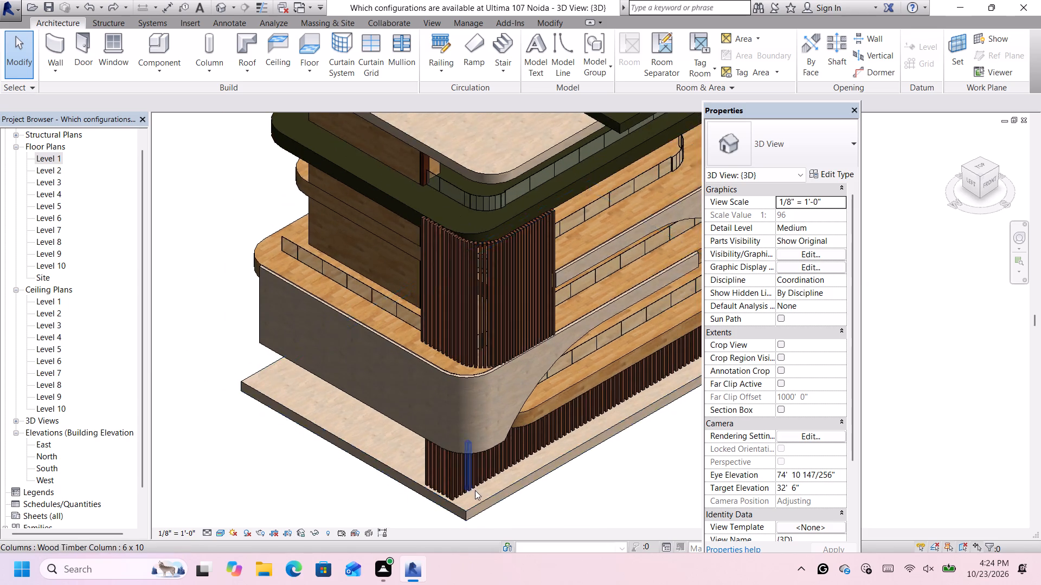
scroll(472, 486, down, 4)
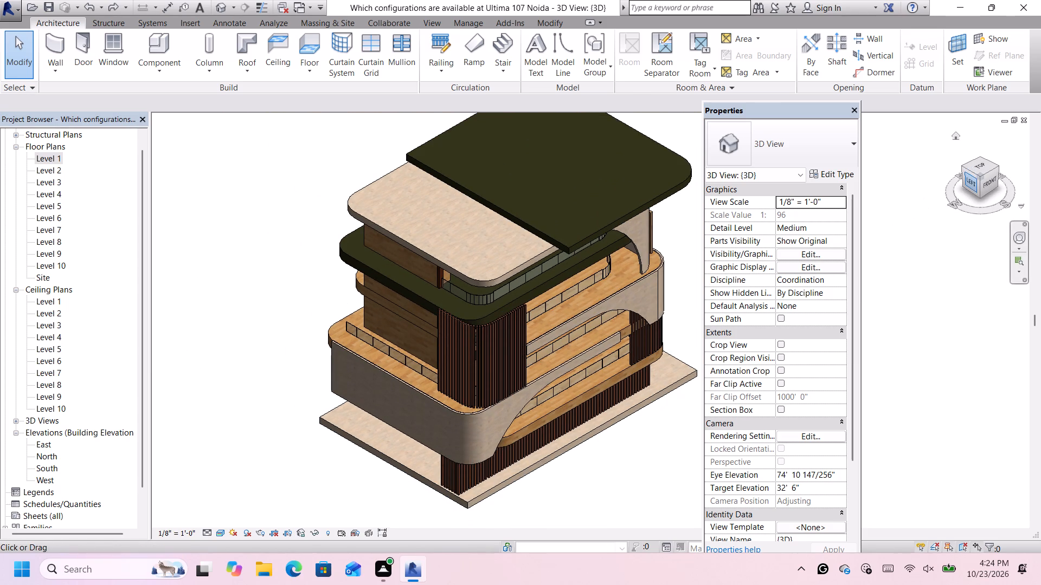
From the left 3D view, move the front group of Level 1 6 x 10 timber columns south to the ground slab's front edge.
click(966, 180)
scroll(641, 370, down, 4)
scroll(693, 402, up, 11)
drag(589, 352, 566, 356)
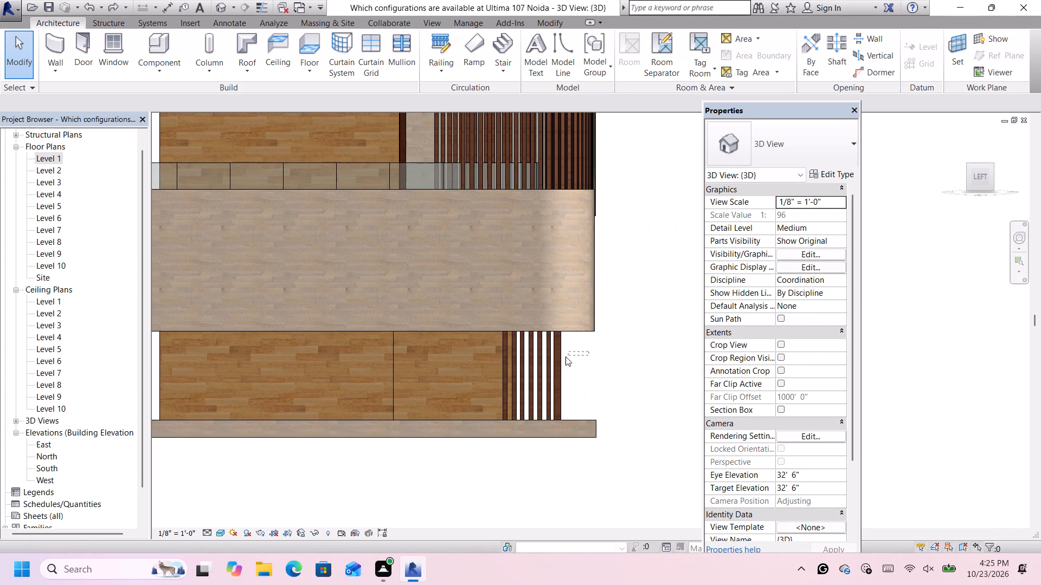
drag(566, 356, 522, 376)
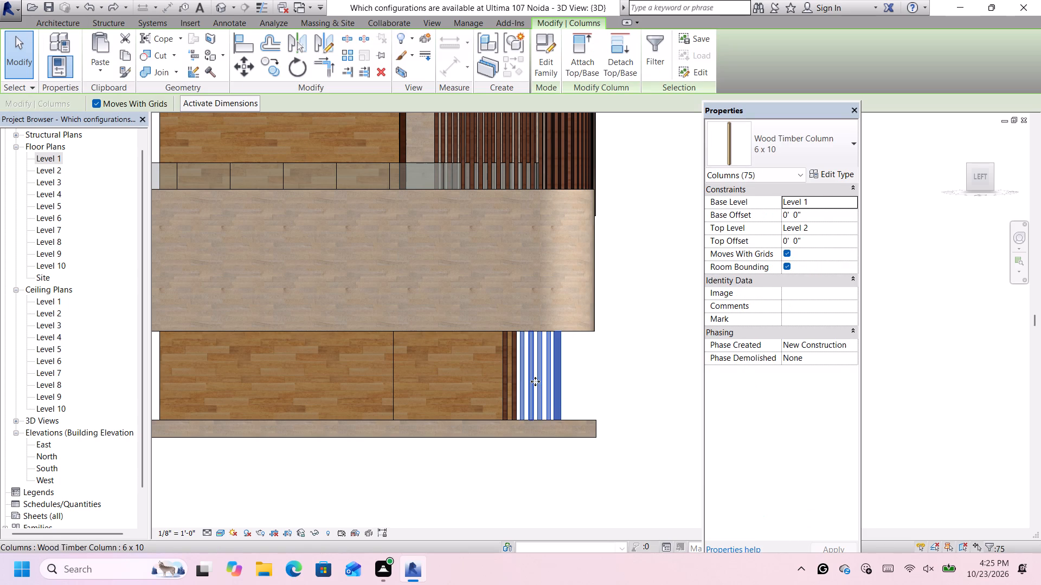
key(Right)
key(Right)
key(Right)
key(Right)
key(Right)
key(Right)
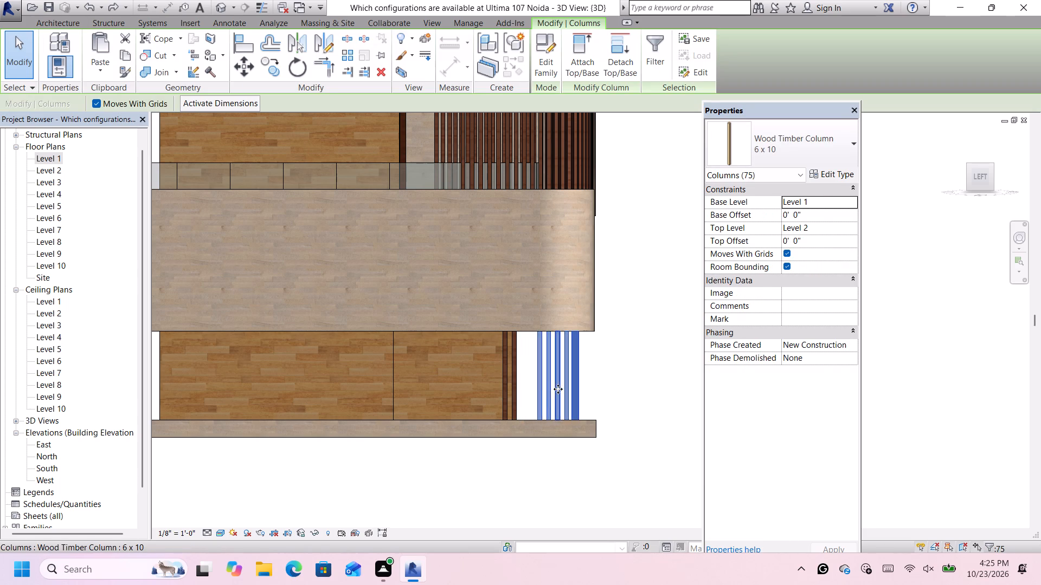
key(Right)
key(Right)
key(Right)
key(Right)
key(Right)
key(Right)
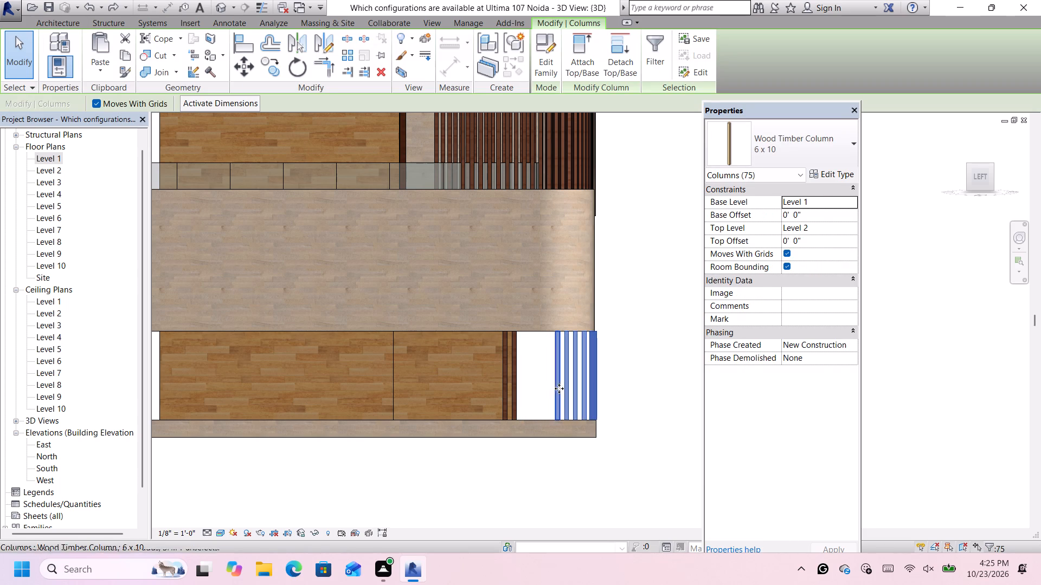
Edit the boundary of the Level 1 Generic - 3' white floor, shifting its south edge outward beyond the timber columns, and finish the sketch.
click(595, 431)
double_click(593, 435)
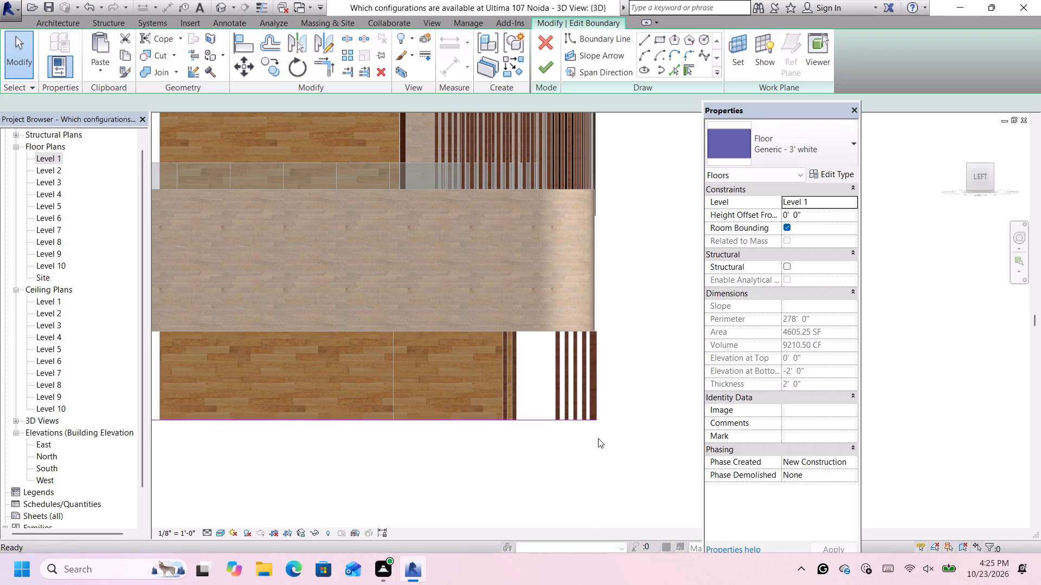
scroll(603, 435, up, 1)
click(968, 166)
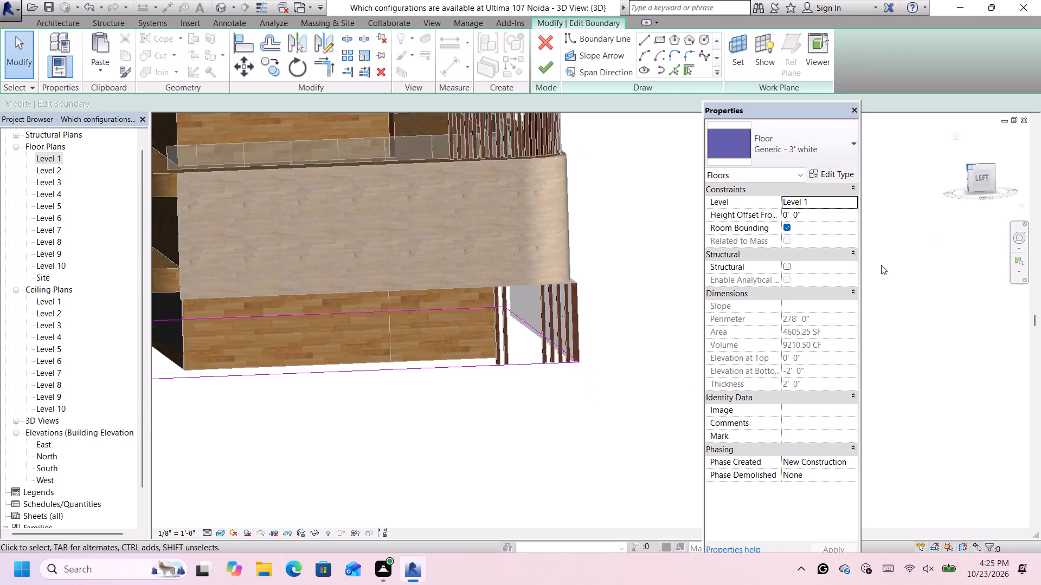
scroll(616, 341, down, 2)
click(627, 361)
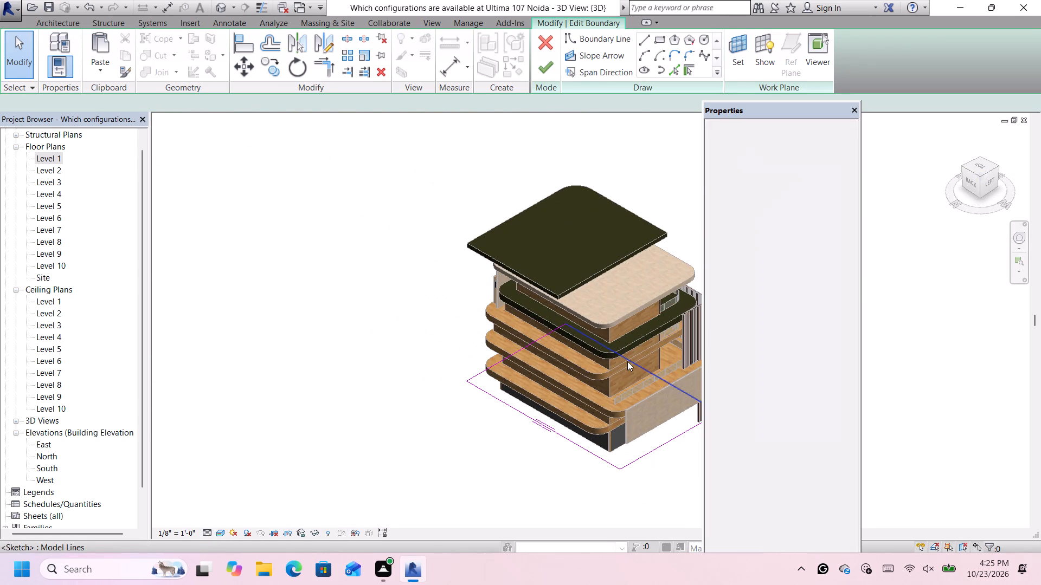
key(Right)
key(Right)
key(Right)
key(Right)
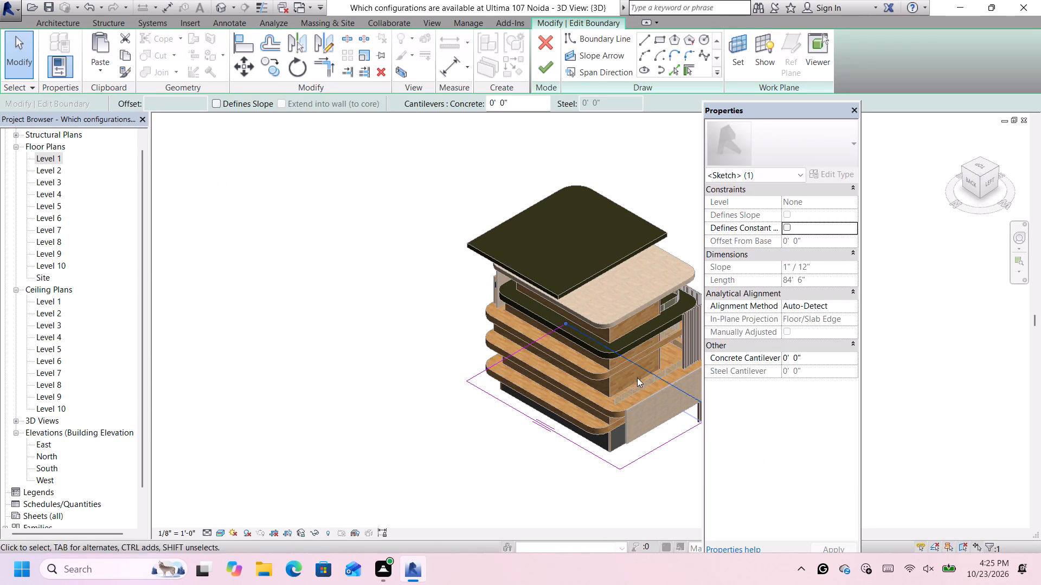
scroll(637, 378, down, 2)
key(Up)
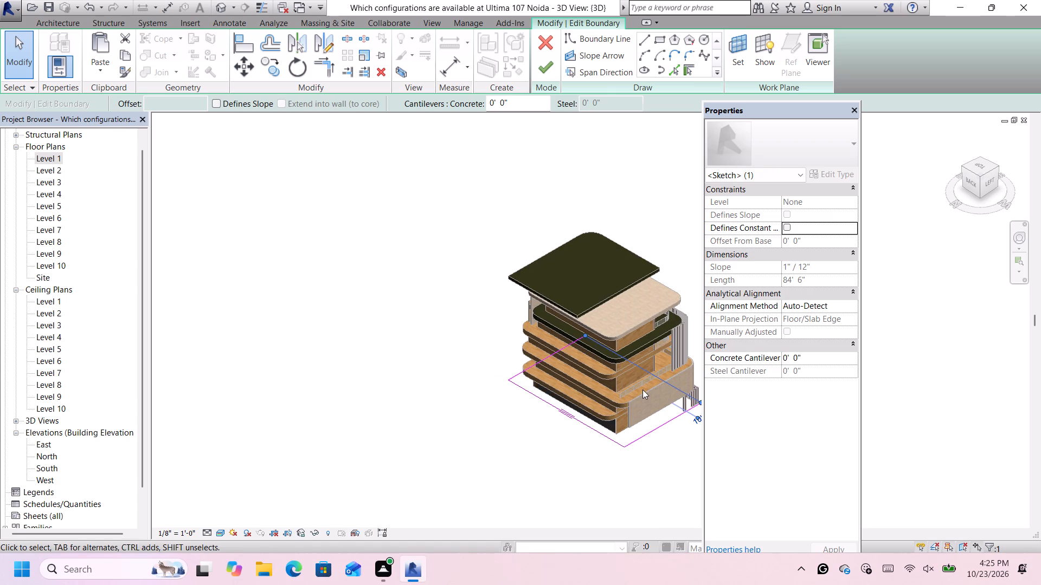
key(Up)
key(Up)
key(Up)
key(Up)
key(Up)
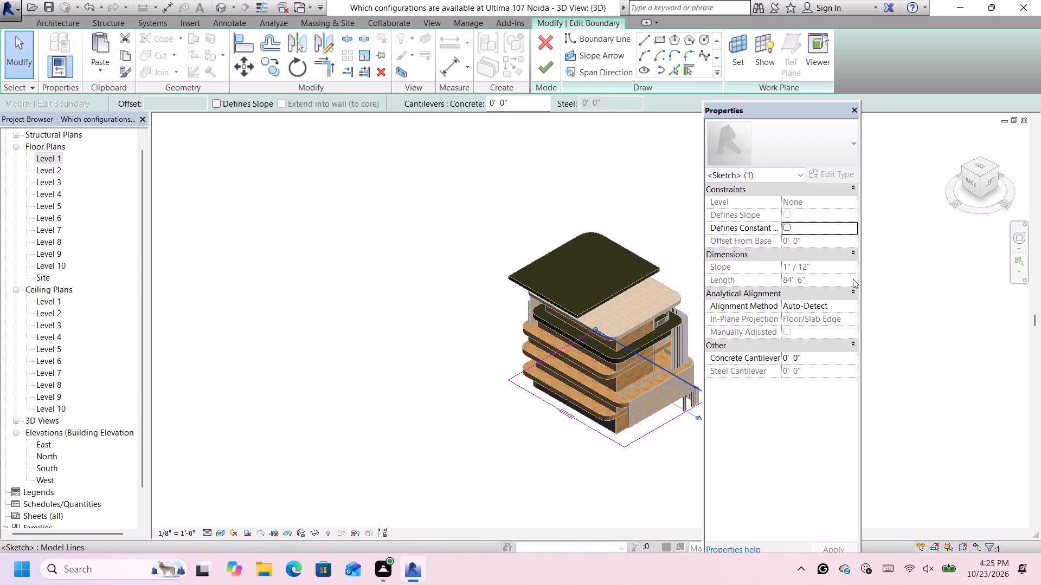
key(Up)
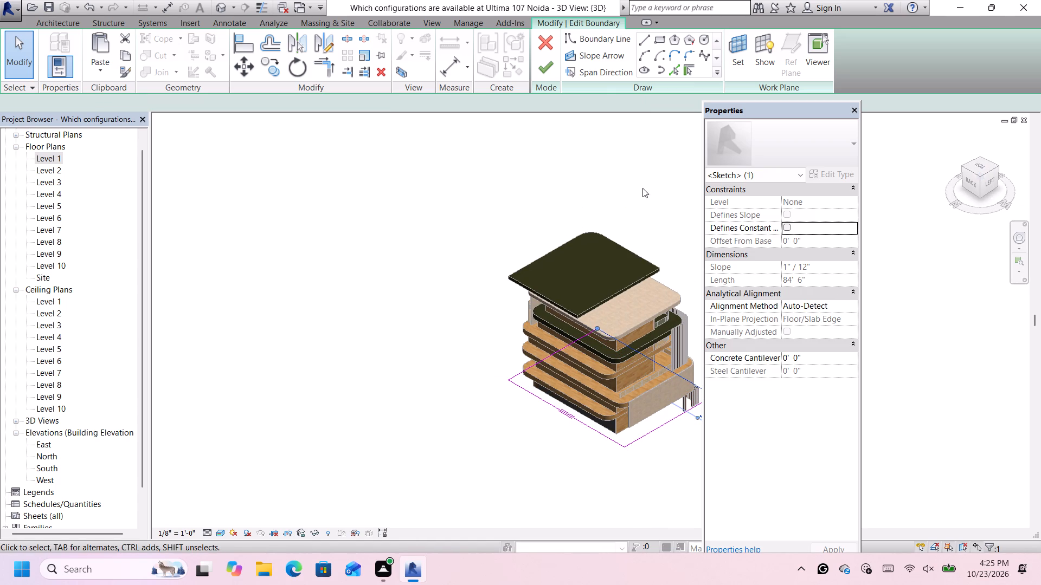
key(Up)
click(542, 66)
scroll(661, 383, up, 5)
scroll(674, 425, down, 2)
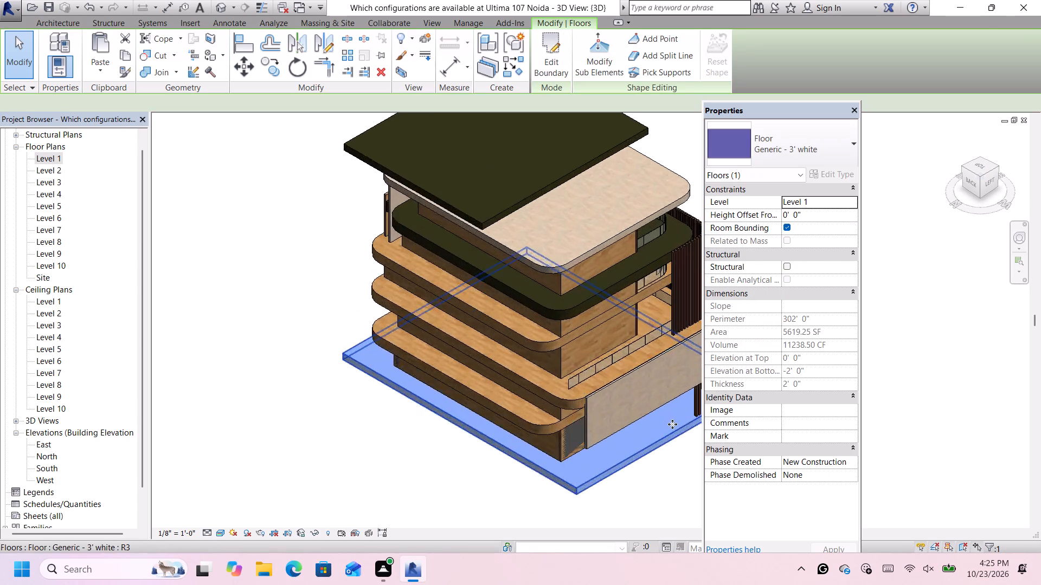
Move the front group of Level 1 6 x 10 timber columns further south, close to the enlarged slab's front edge.
scroll(672, 424, down, 8)
click(989, 184)
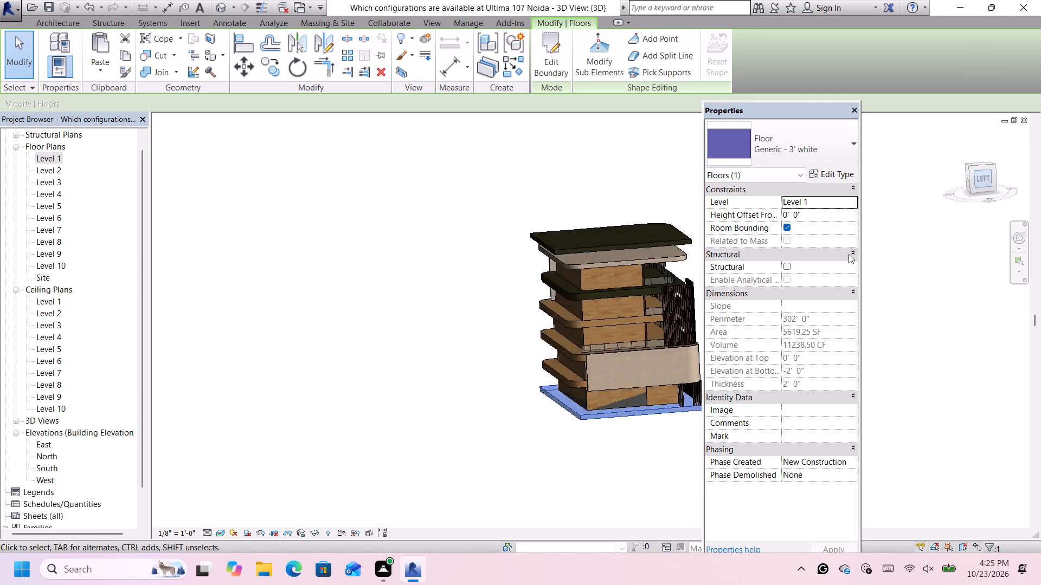
scroll(543, 406, down, 5)
scroll(637, 343, up, 5)
scroll(634, 296, up, 3)
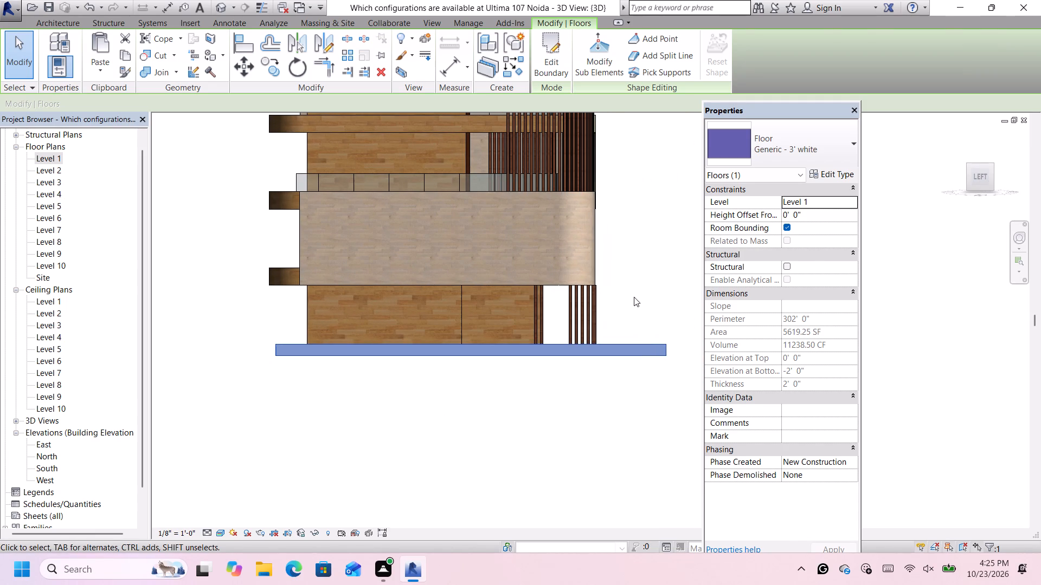
drag(638, 286, 612, 329)
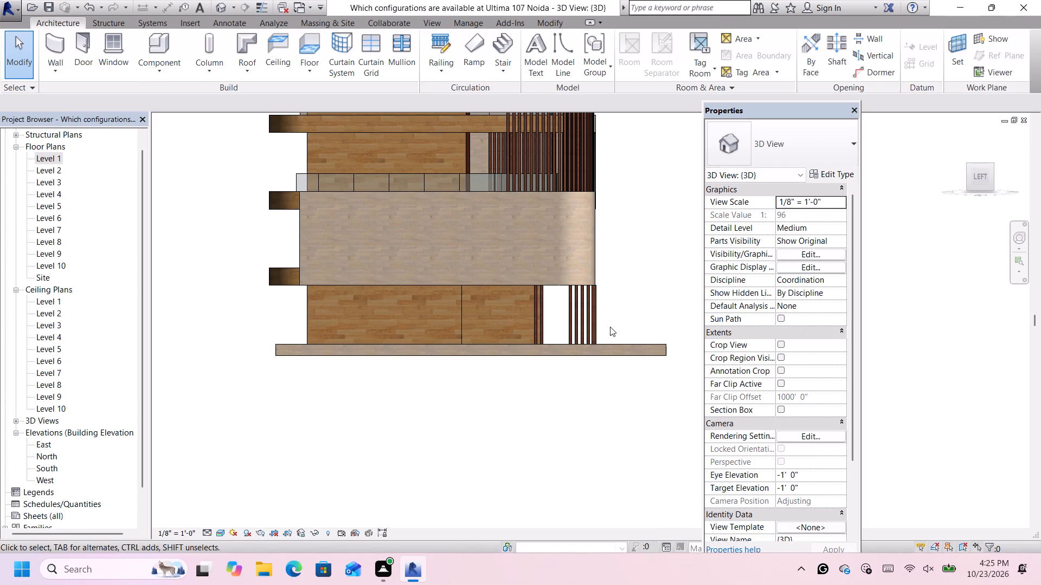
drag(614, 313, 558, 320)
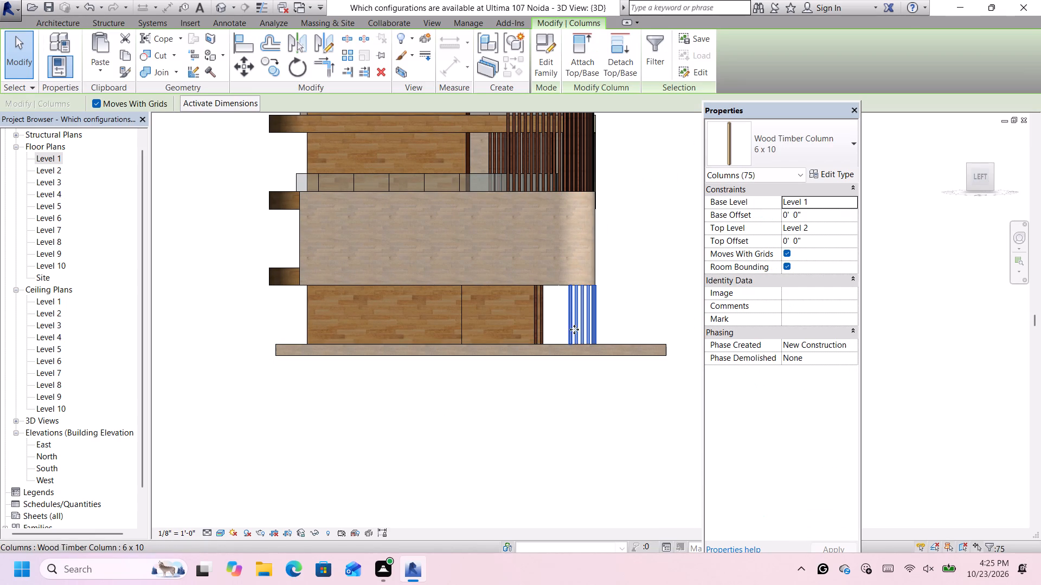
key(Right)
key(Right)
key(Right)
key(Right)
key(Right)
key(Right)
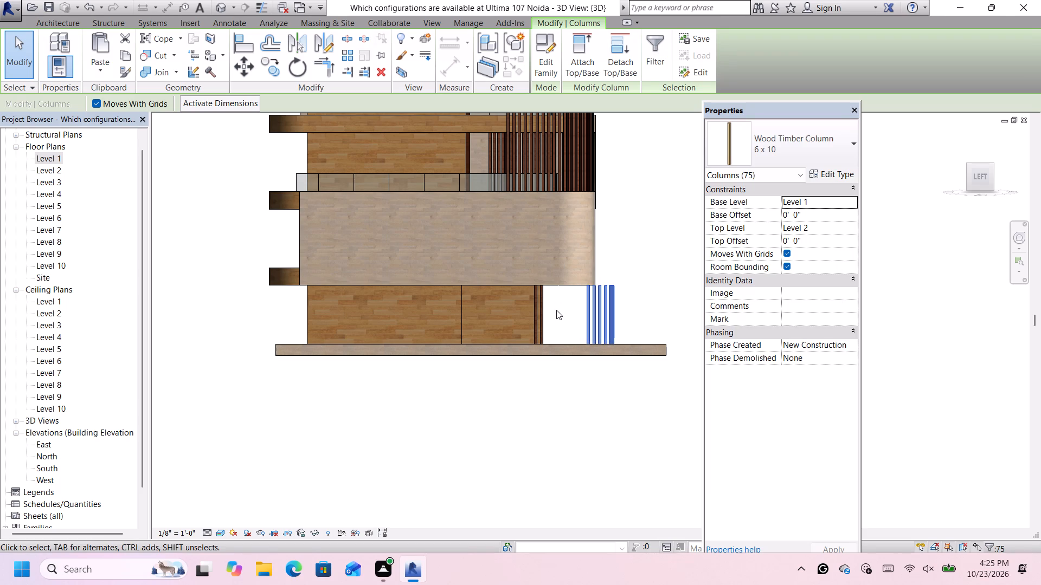
key(Right)
key(Right)
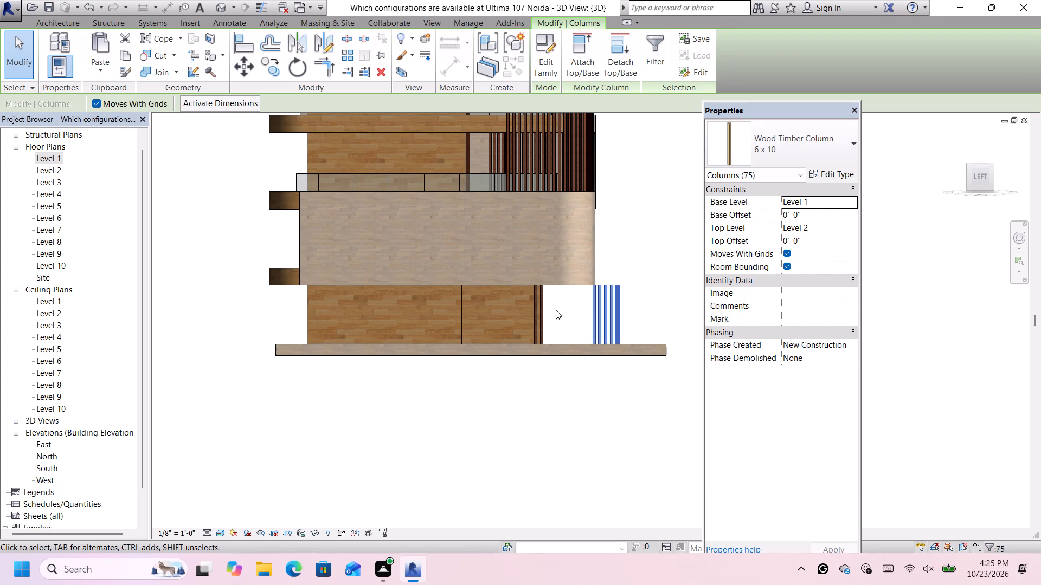
key(Right)
key(Right)
key(Right)
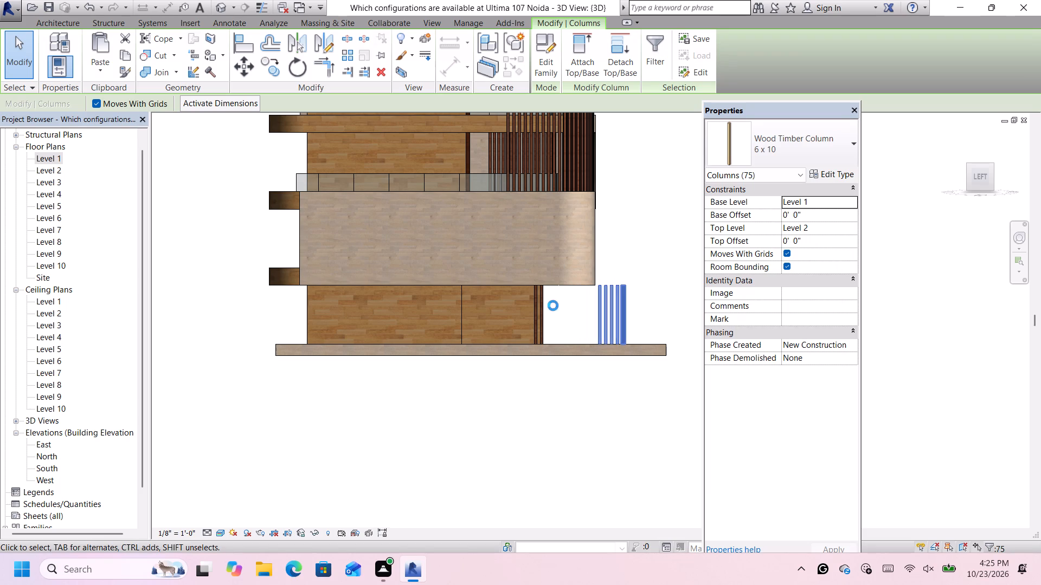
key(Right)
key(Right)
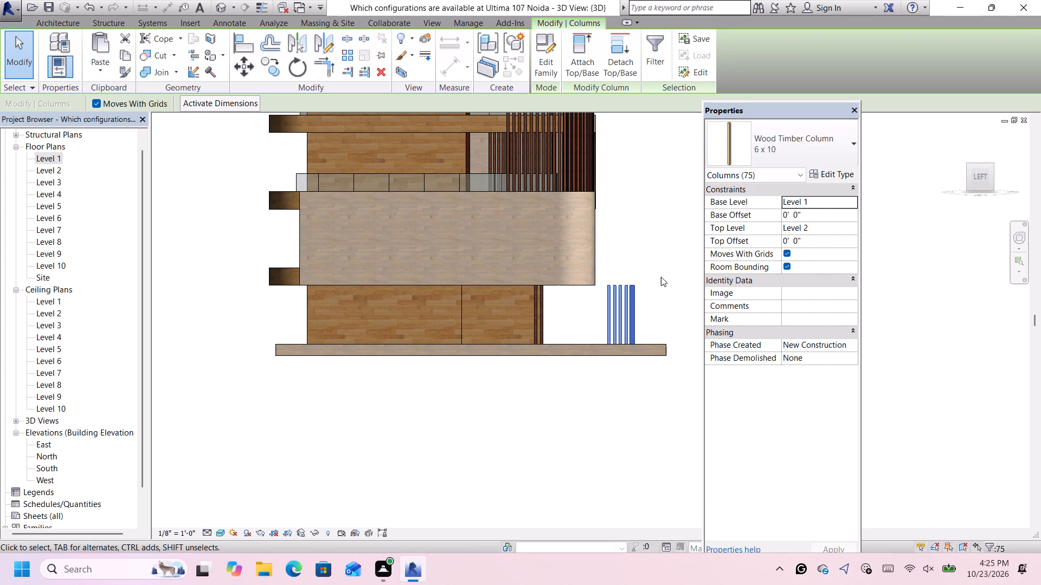
key(Right)
key(Right)
key(Right)
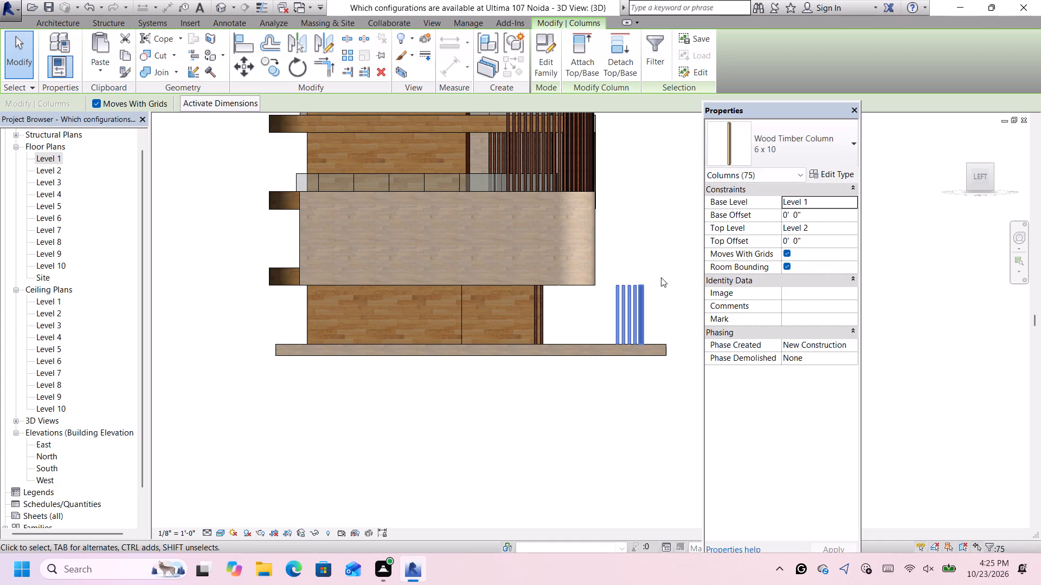
key(Right)
key(Right)
key(Right)
key(Right)
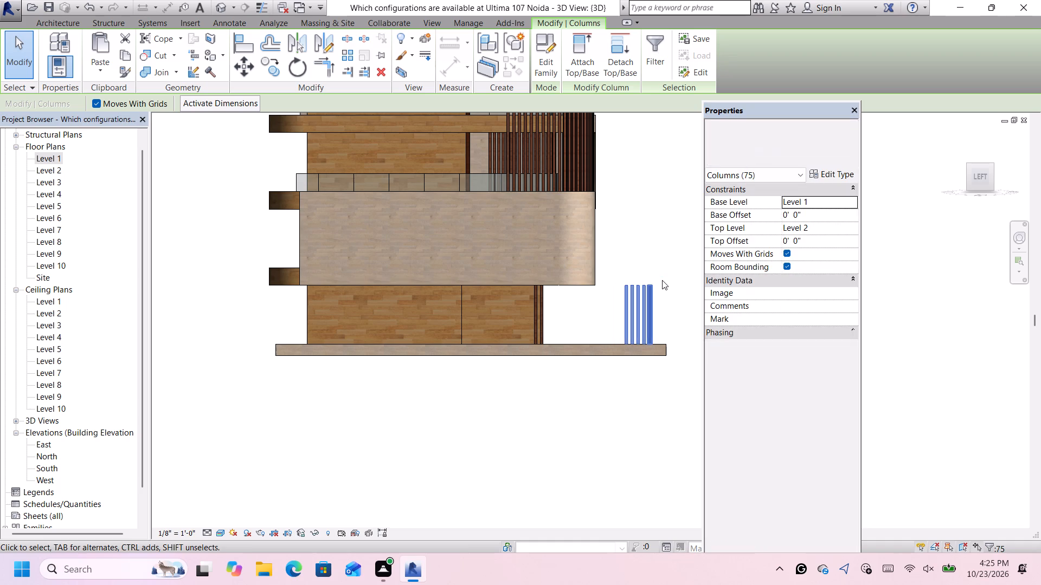
key(Right)
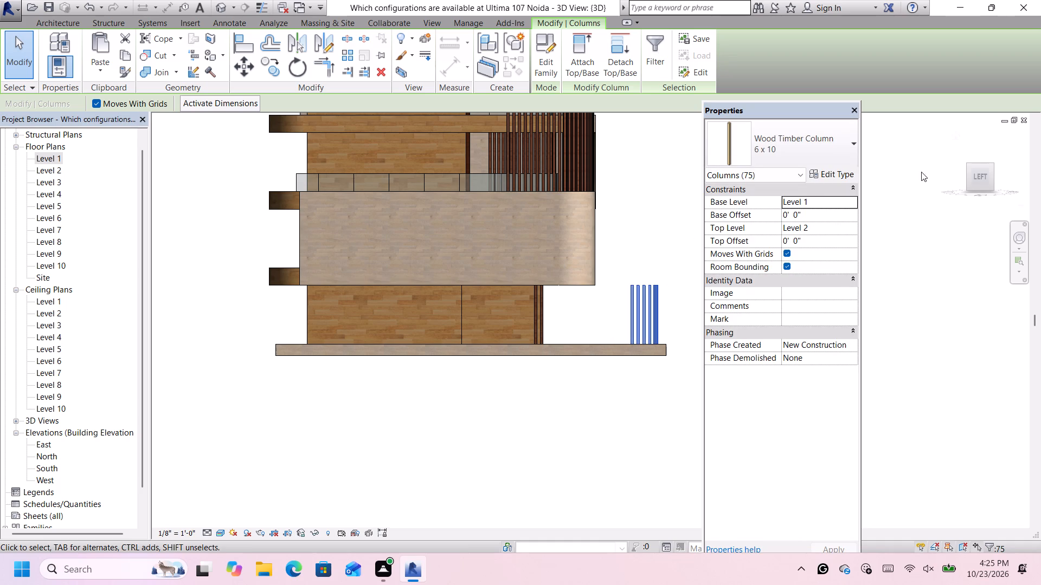
Examine the shifted timber columns from above in 3D, in the Level 1 floor plan, and in the East elevation.
click(981, 165)
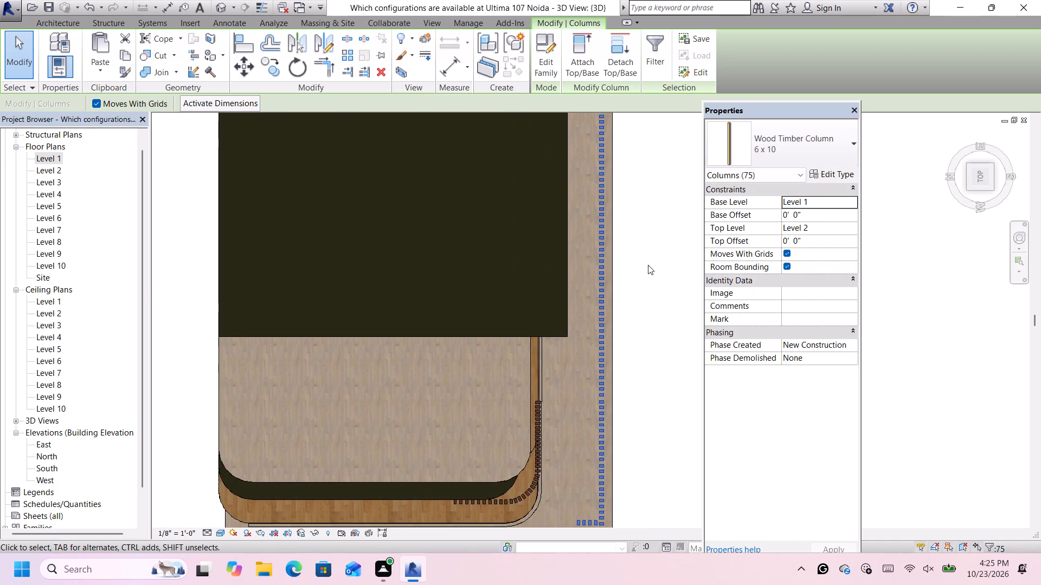
scroll(643, 269, down, 5)
scroll(640, 387, up, 6)
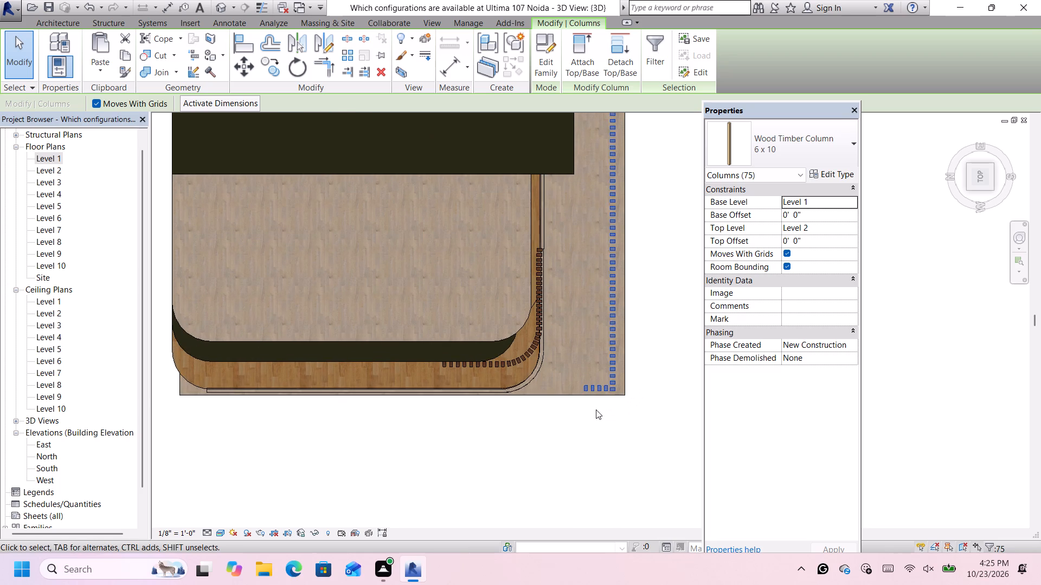
scroll(596, 409, up, 4)
scroll(467, 386, down, 1)
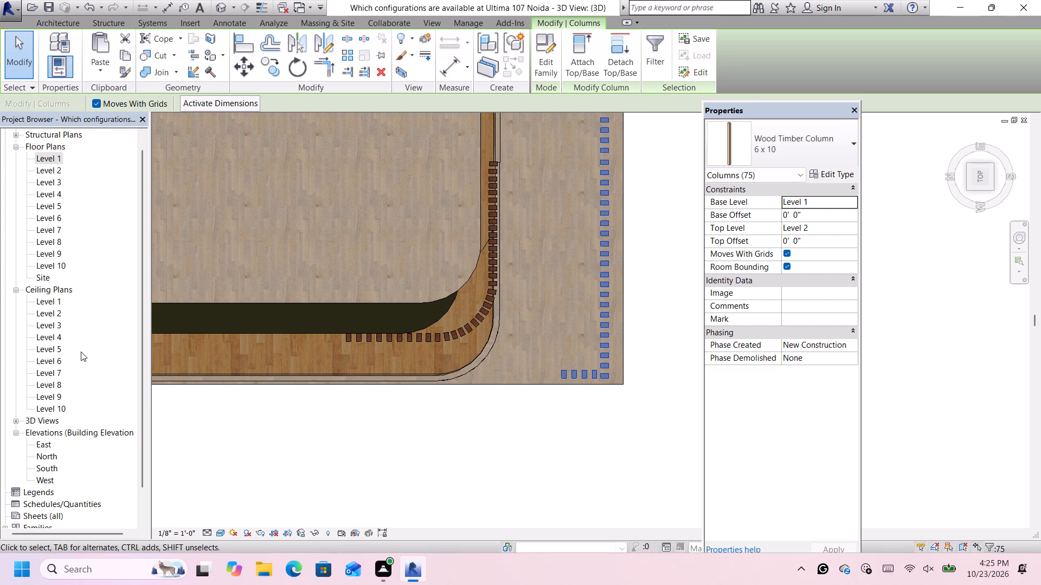
double_click(40, 155)
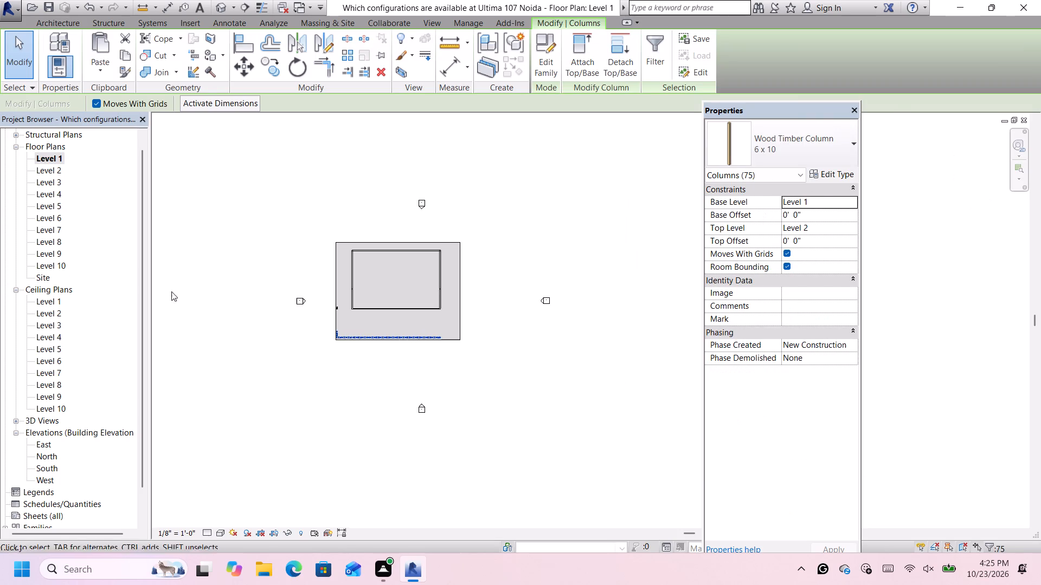
scroll(476, 298, down, 2)
scroll(343, 340, up, 3)
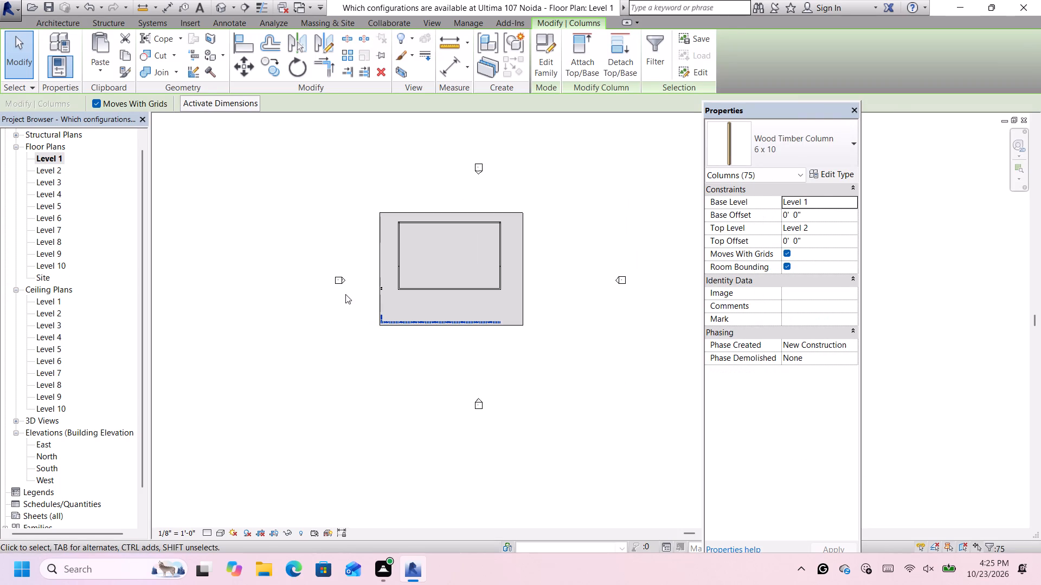
click(339, 279)
click(343, 278)
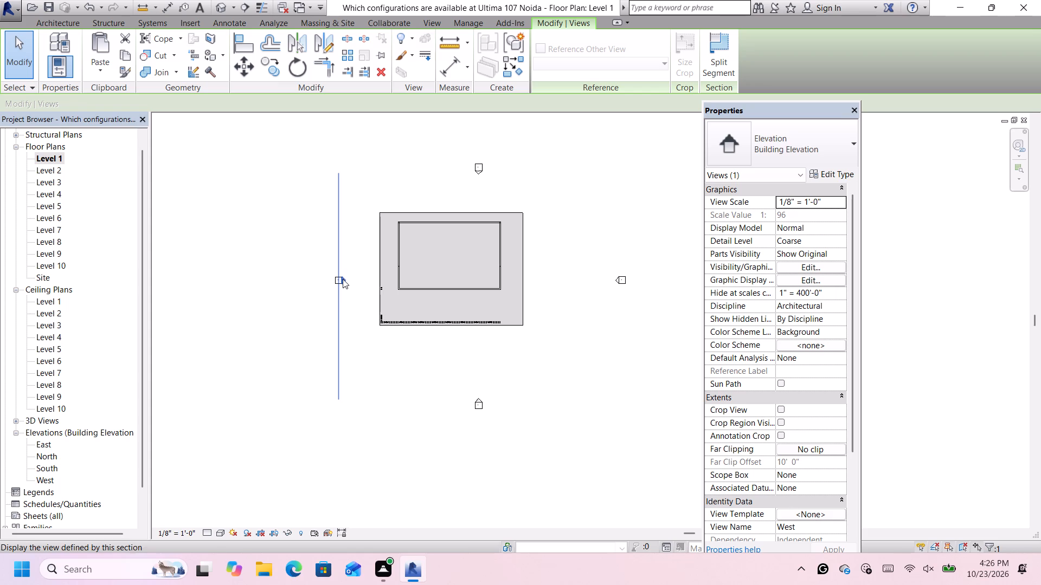
click(41, 445)
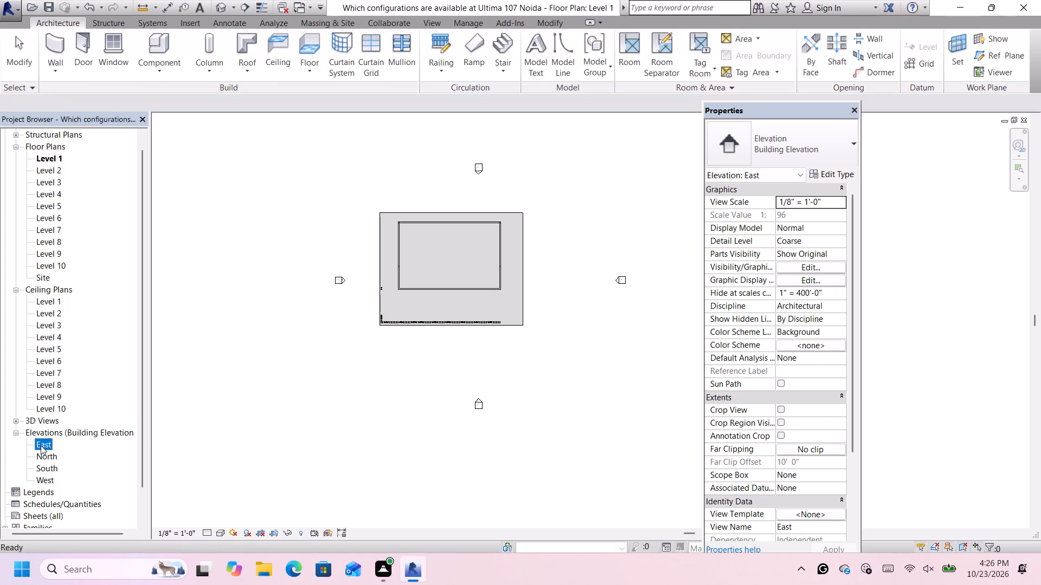
double_click(42, 443)
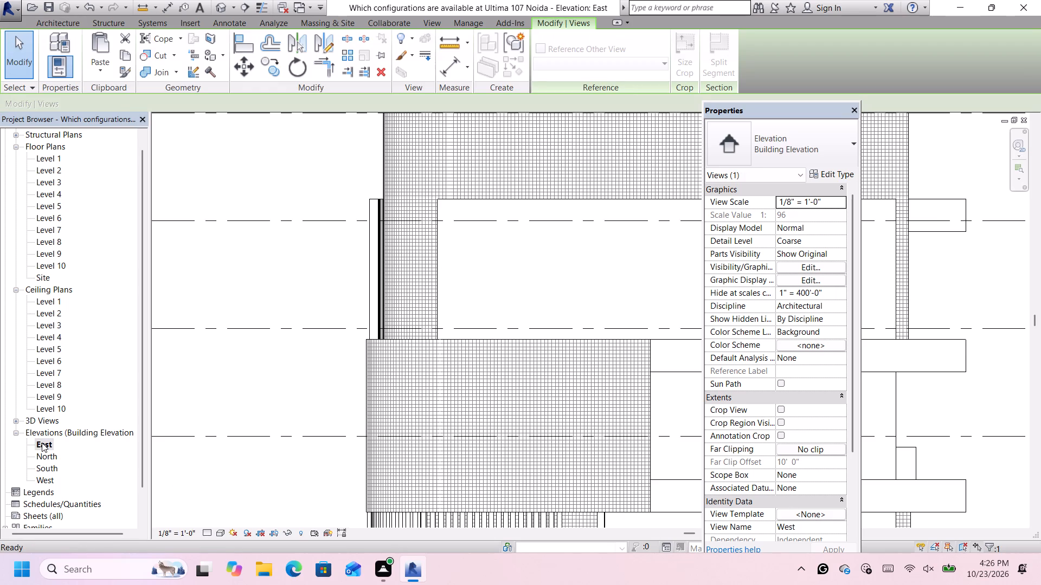
scroll(84, 432, down, 5)
In the Level 1 floor plan, delete the two isolated 6 x 10 timber columns at the slab's west edge, beside the building's southwest corner.
double_click(40, 158)
scroll(389, 279, up, 1)
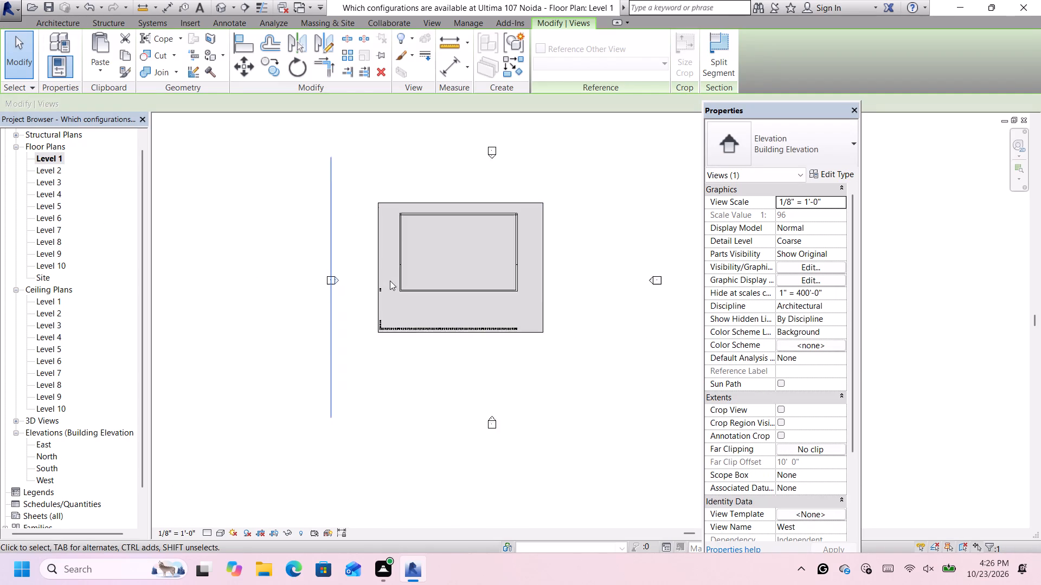
scroll(390, 281, up, 10)
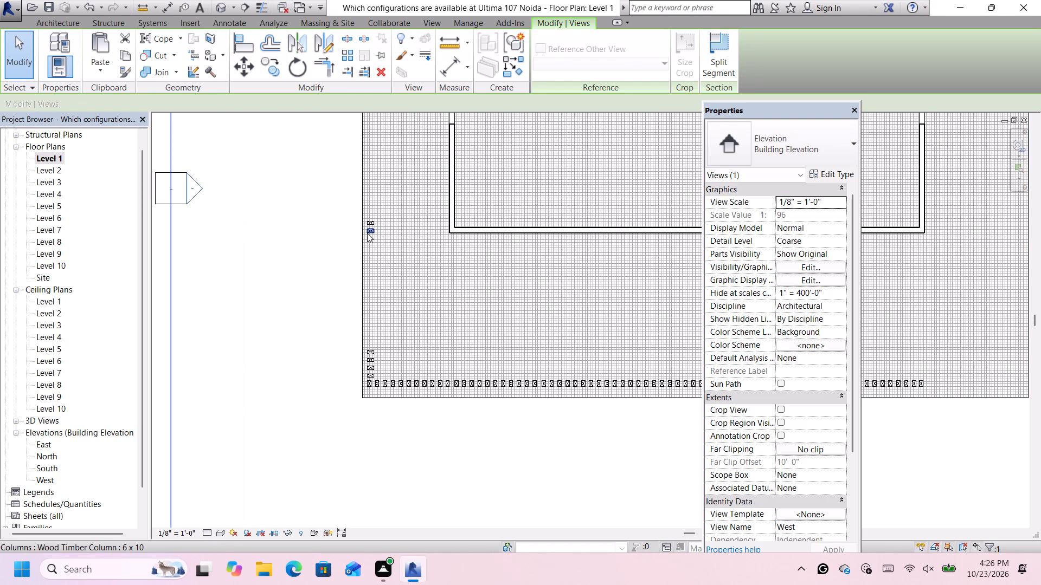
click(367, 230)
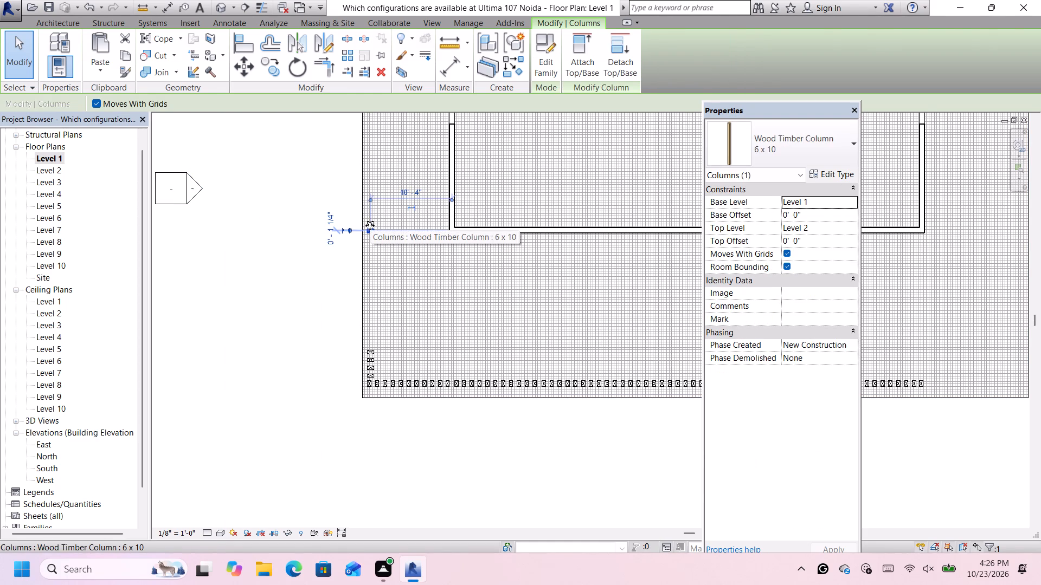
key(Delete)
click(371, 224)
key(Delete)
Add the Level 1 6 x 10 timber columns of the south row to one selection, working westward column by column from the east end.
scroll(367, 376, up, 7)
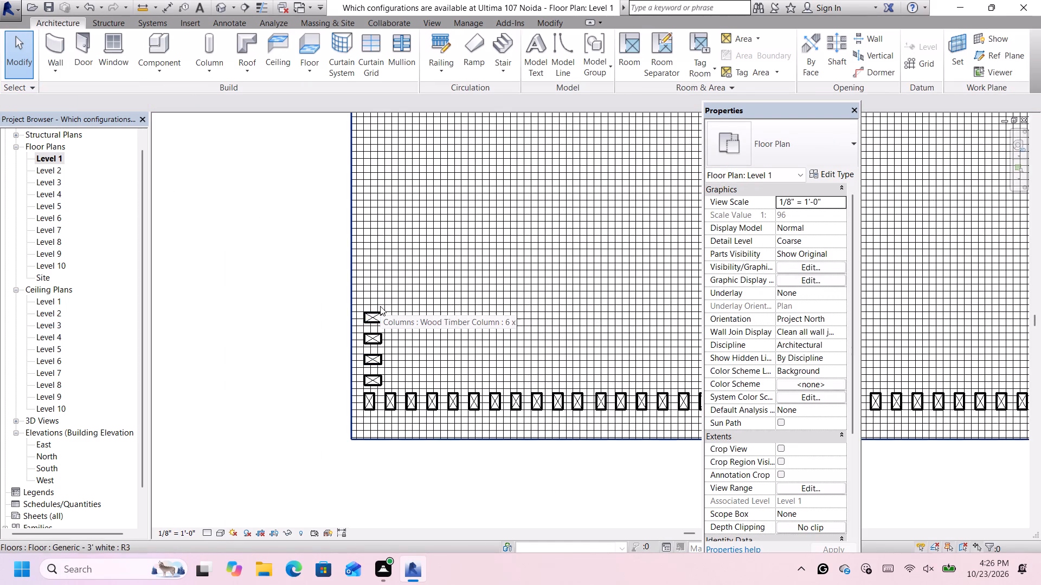
scroll(380, 306, down, 15)
scroll(531, 340, up, 2)
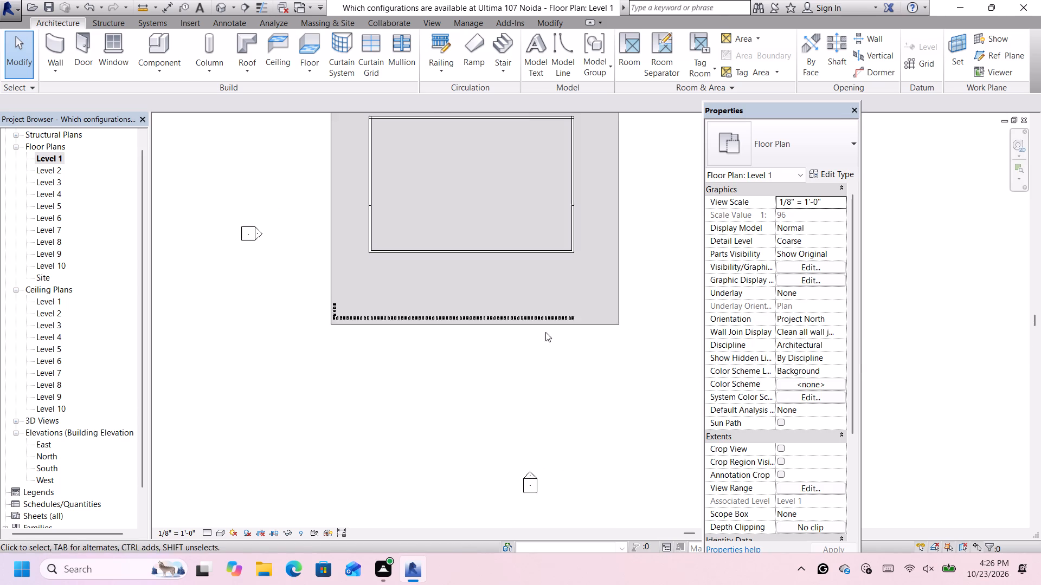
scroll(545, 332, up, 6)
click(580, 315)
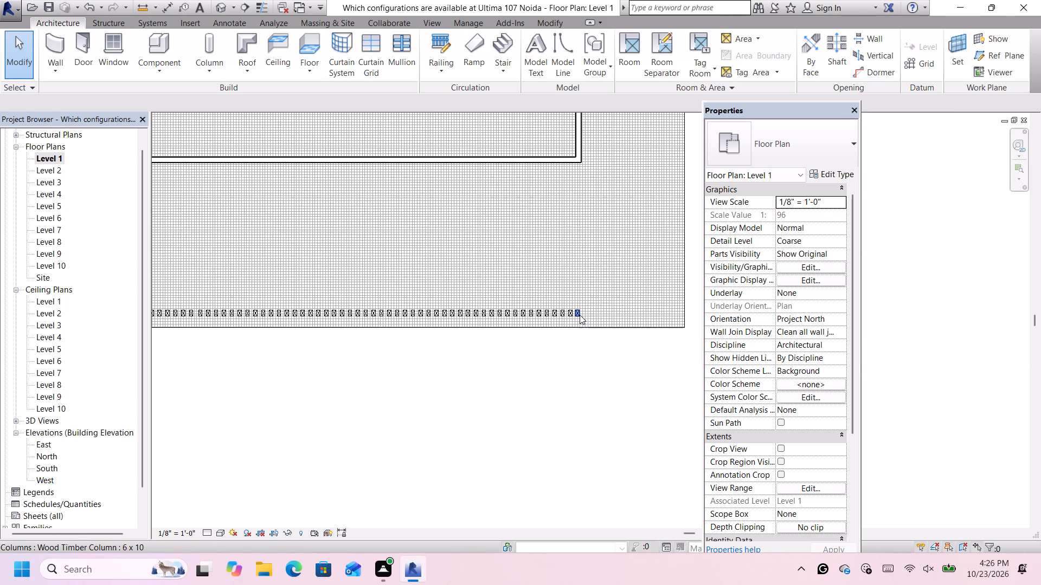
scroll(573, 319, up, 9)
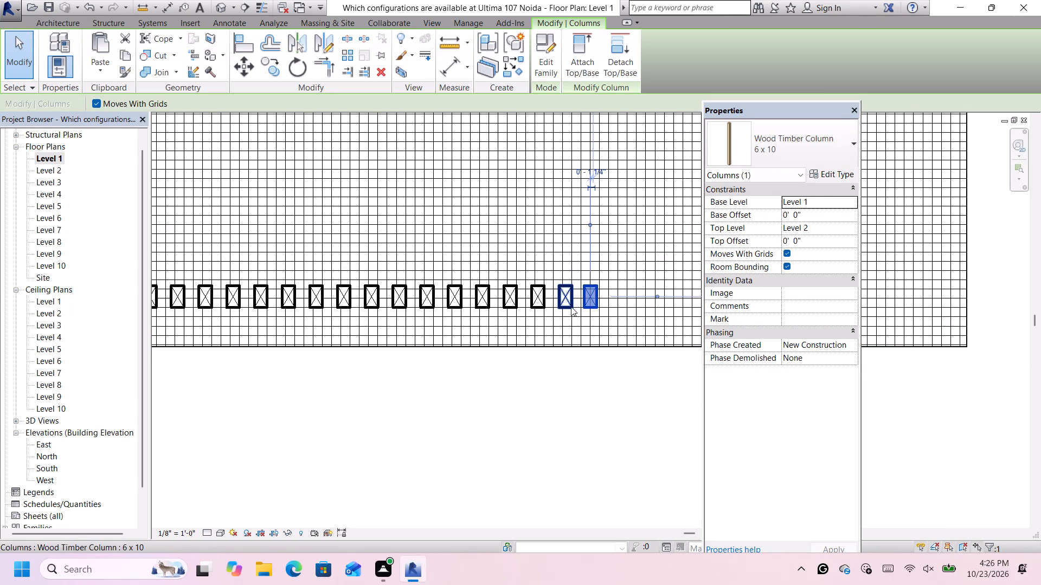
ctrl+click(570, 307)
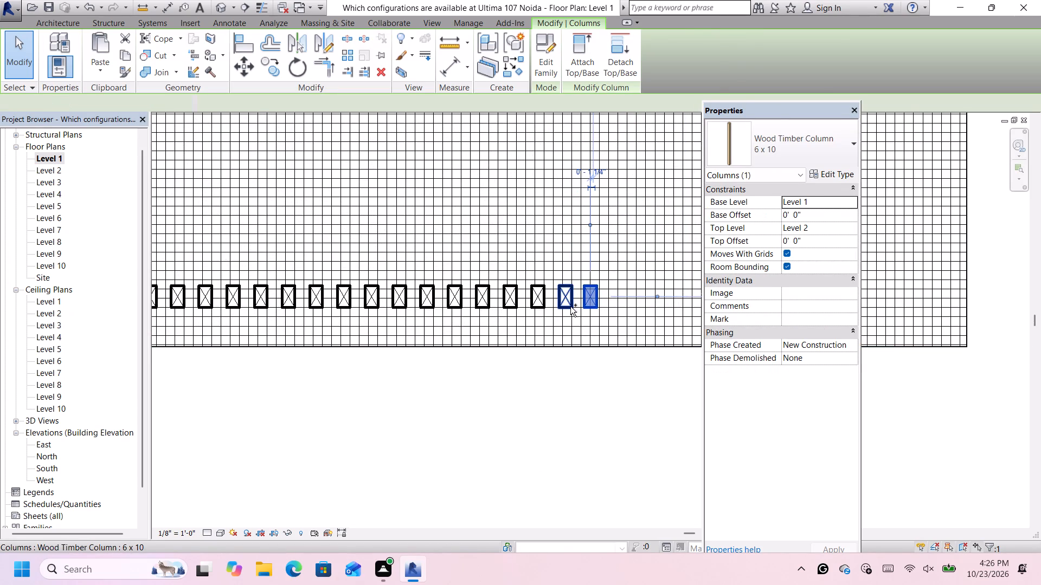
ctrl+click(541, 301)
ctrl+click(513, 293)
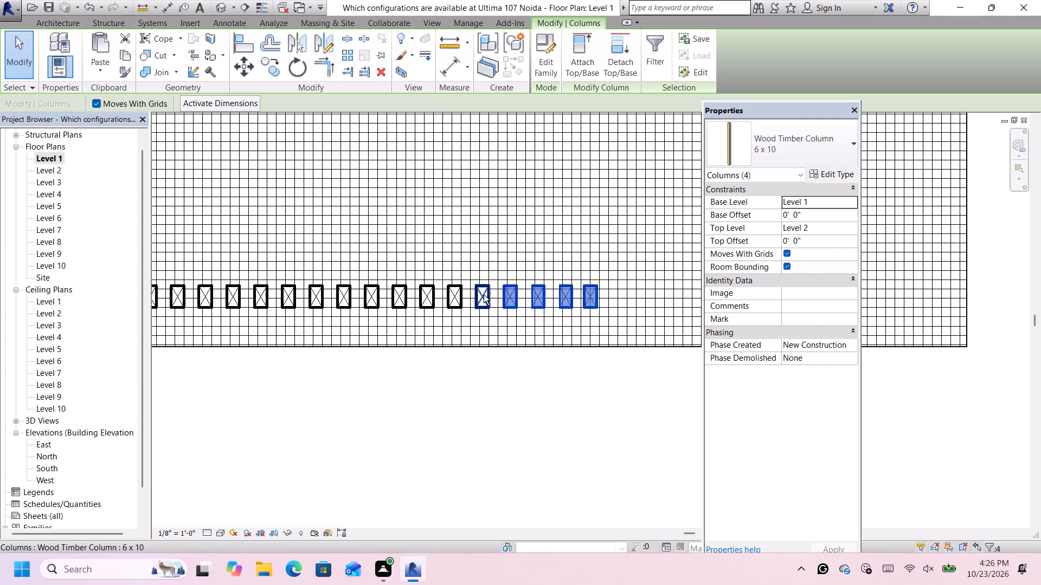
ctrl+click(484, 295)
ctrl+click(455, 303)
ctrl+click(425, 300)
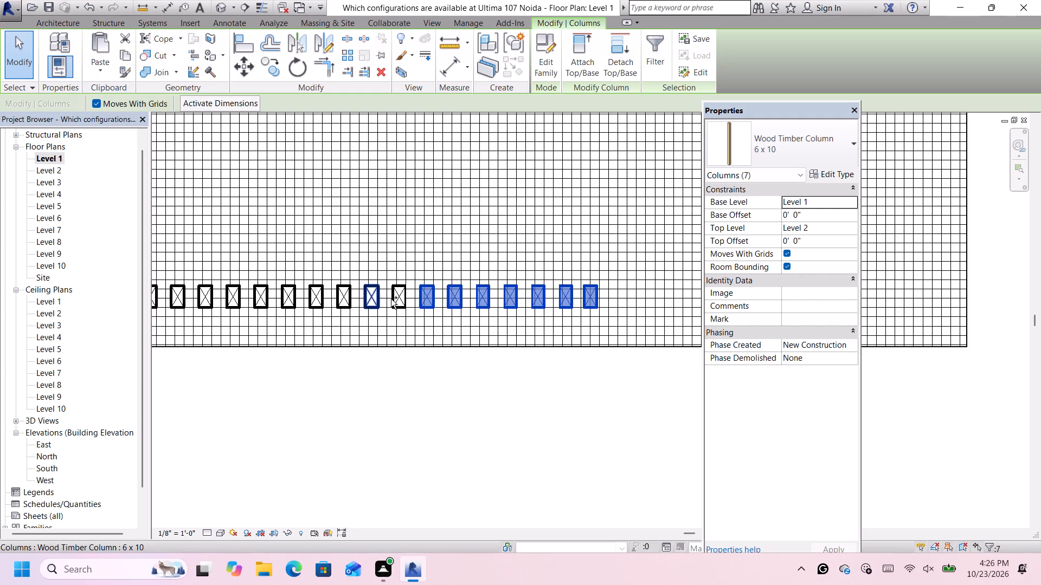
ctrl+click(394, 299)
ctrl+click(372, 300)
ctrl+click(341, 299)
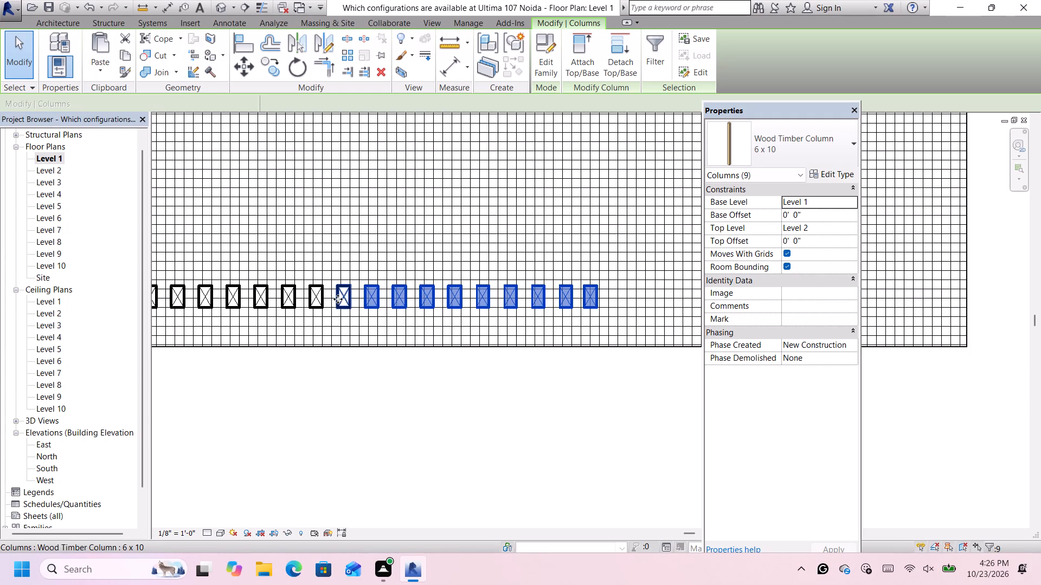
ctrl+click(316, 303)
ctrl+click(292, 298)
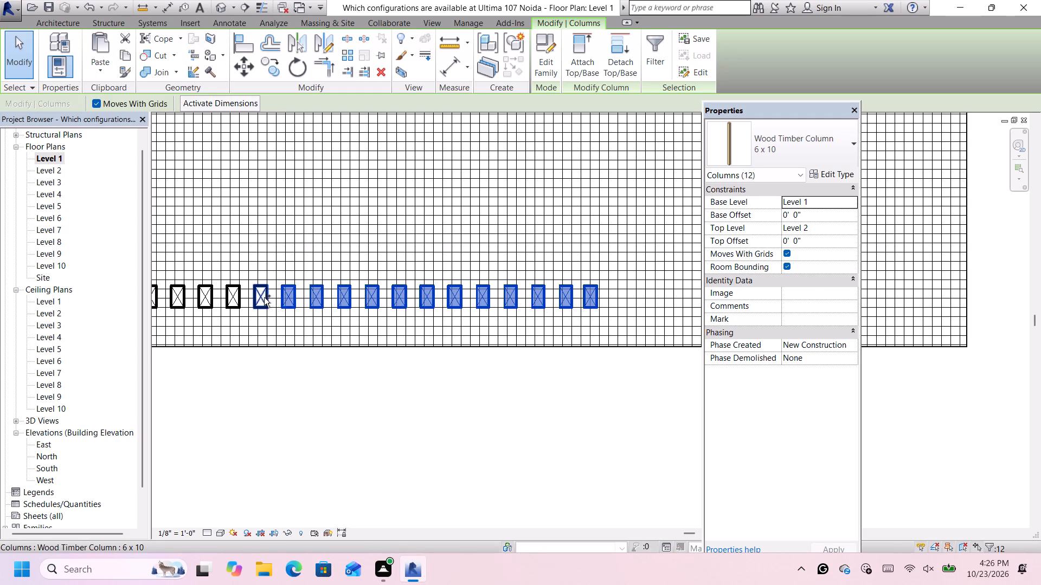
ctrl+click(262, 297)
scroll(273, 307, down, 7)
scroll(312, 350, down, 7)
scroll(326, 372, up, 1)
scroll(326, 372, down, 9)
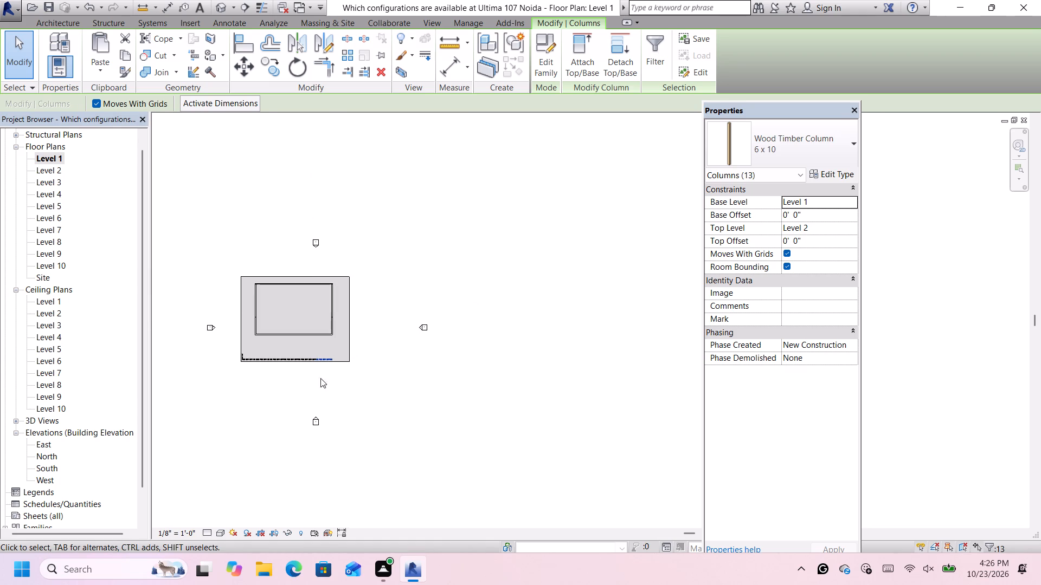
scroll(276, 391, up, 6)
scroll(294, 347, up, 4)
scroll(428, 302, up, 5)
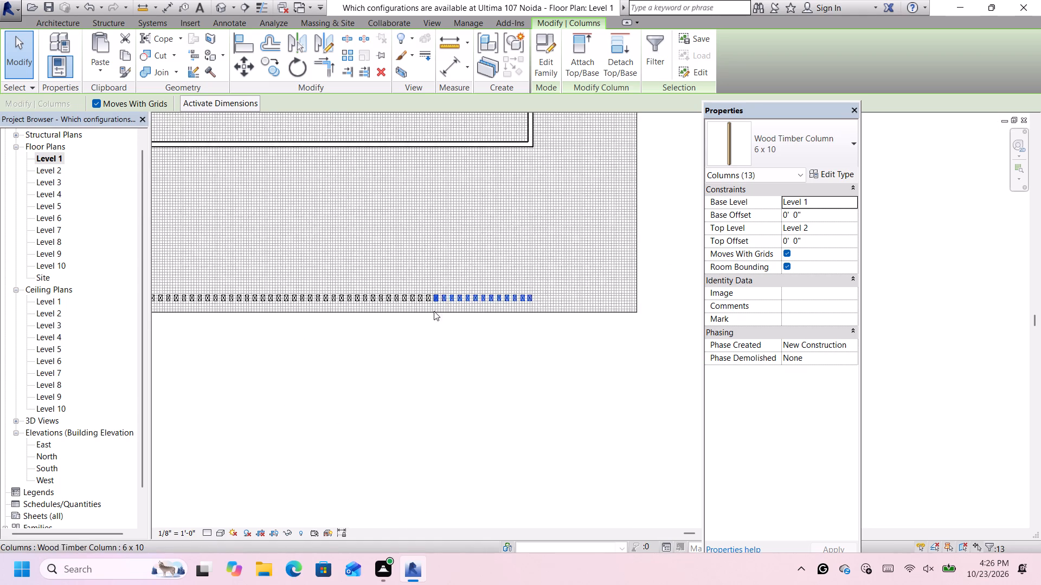
scroll(434, 311, up, 2)
ctrl+click(424, 292)
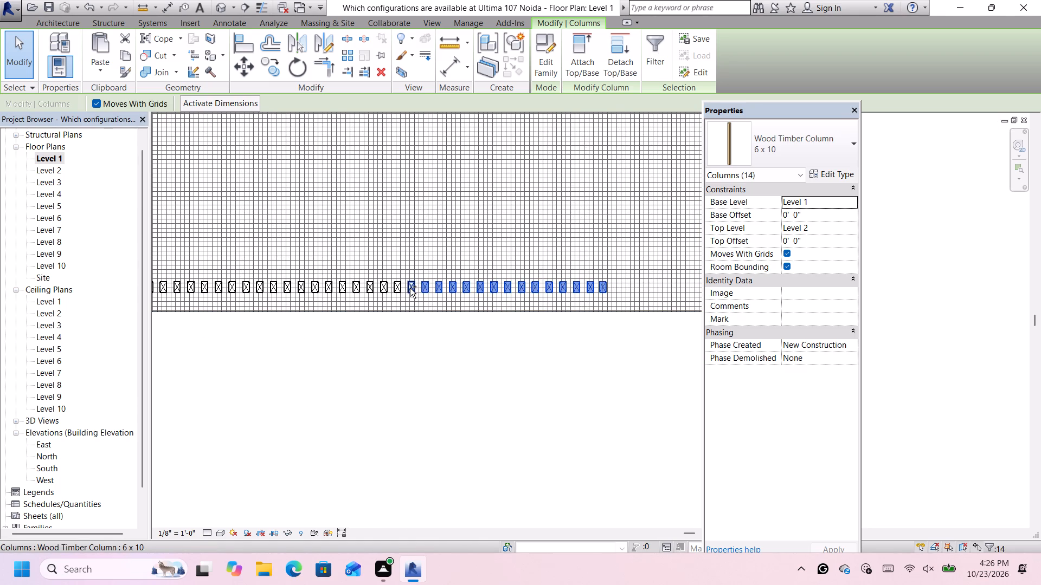
ctrl+click(410, 288)
ctrl+click(394, 285)
ctrl+click(382, 288)
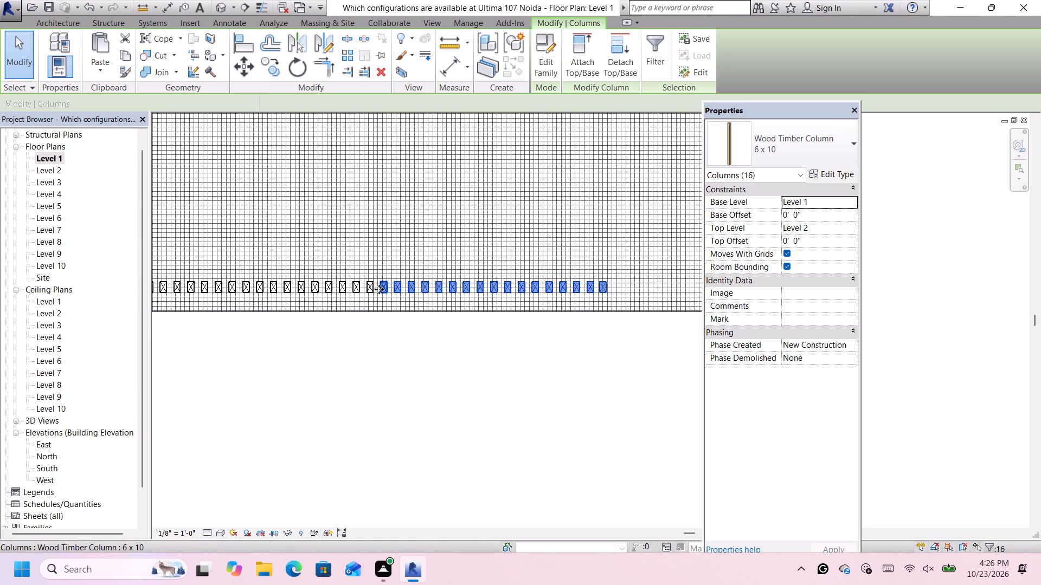
ctrl+click(371, 291)
ctrl+click(352, 286)
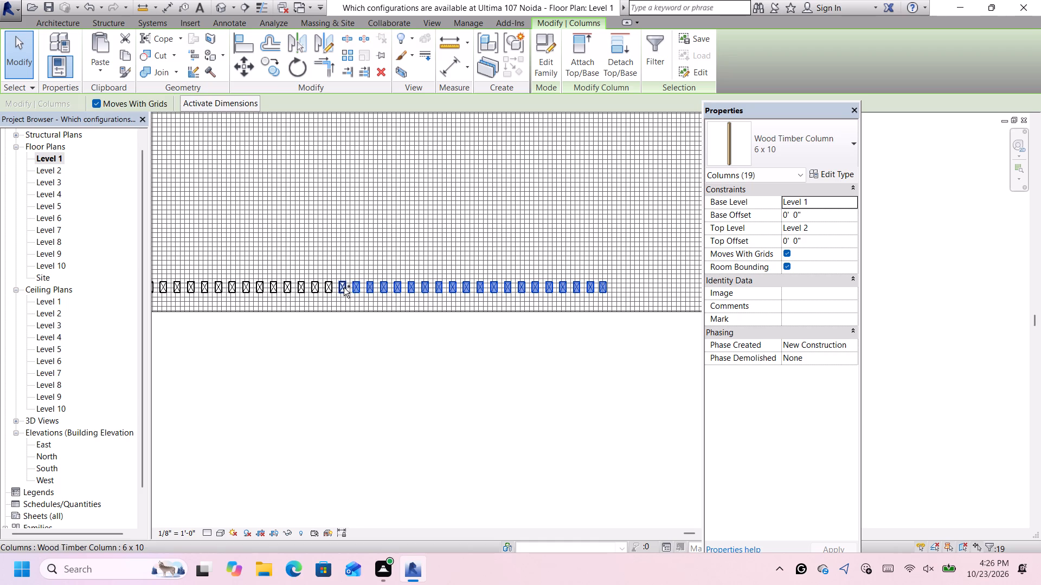
ctrl+click(342, 287)
ctrl+click(328, 288)
ctrl+click(313, 289)
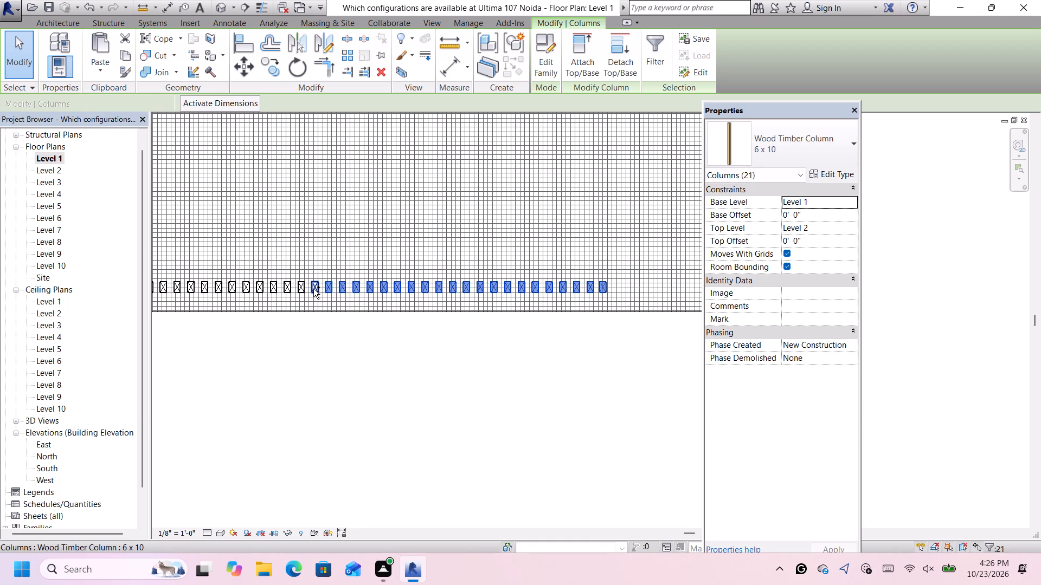
ctrl+click(300, 290)
ctrl+click(288, 289)
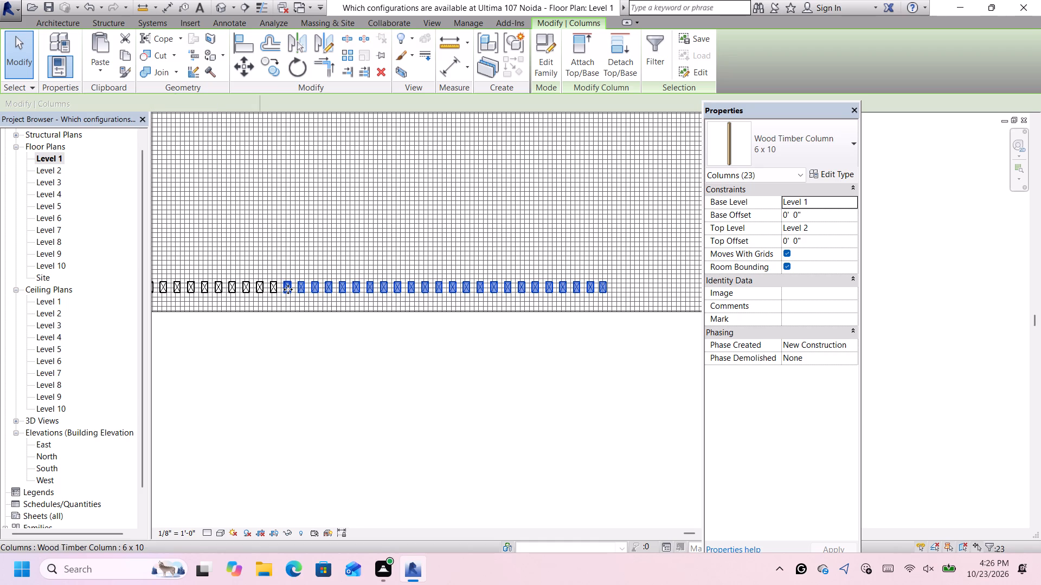
ctrl+scroll(277, 287, up, 5)
scroll(266, 288, up, 5)
scroll(270, 290, down, 1)
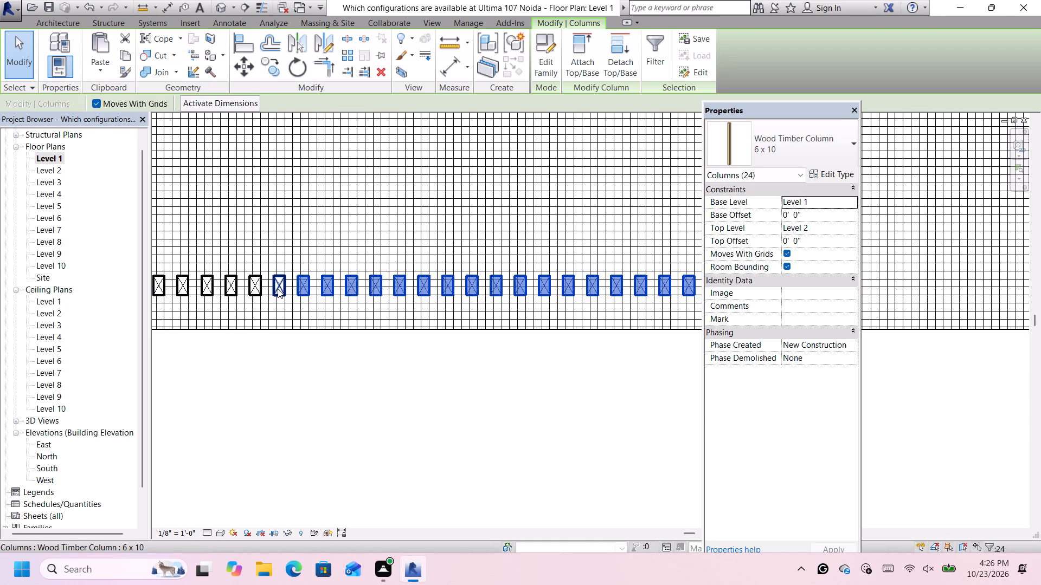
ctrl+click(278, 289)
ctrl+click(258, 289)
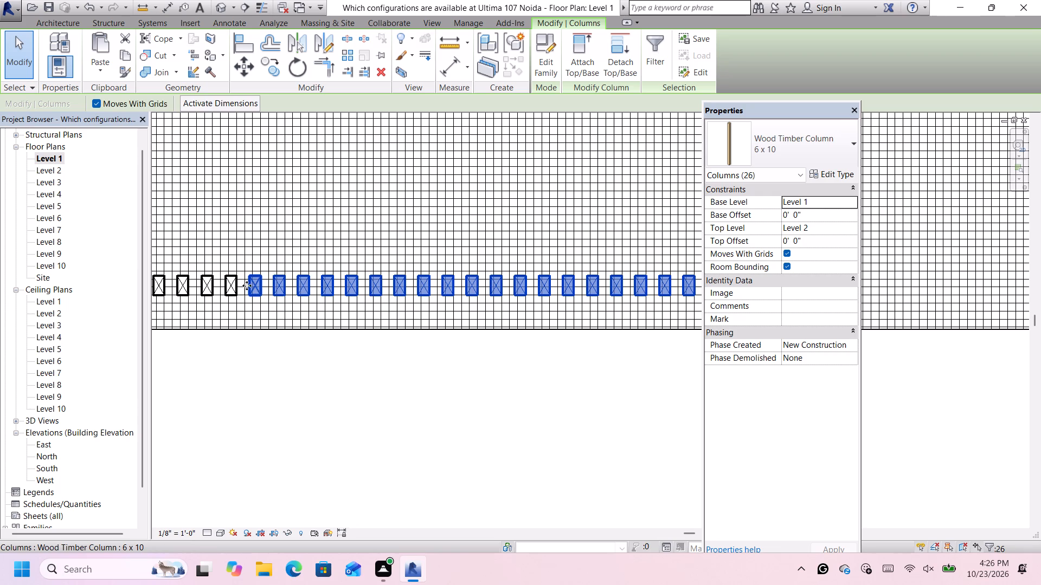
ctrl+click(233, 284)
scroll(234, 284, down, 20)
scroll(234, 284, down, 1)
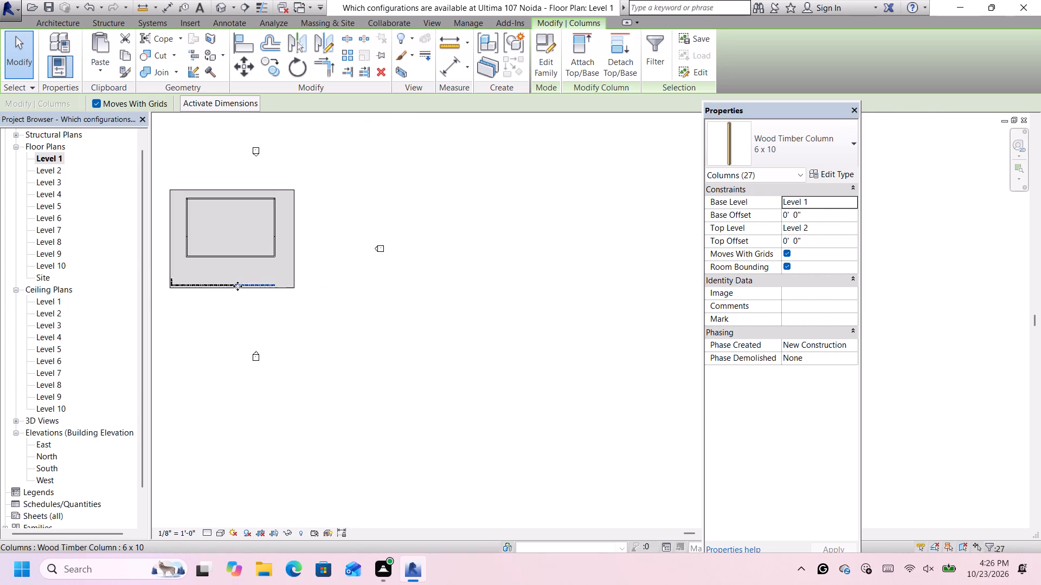
scroll(237, 286, down, 4)
scroll(171, 287, up, 8)
scroll(303, 288, up, 6)
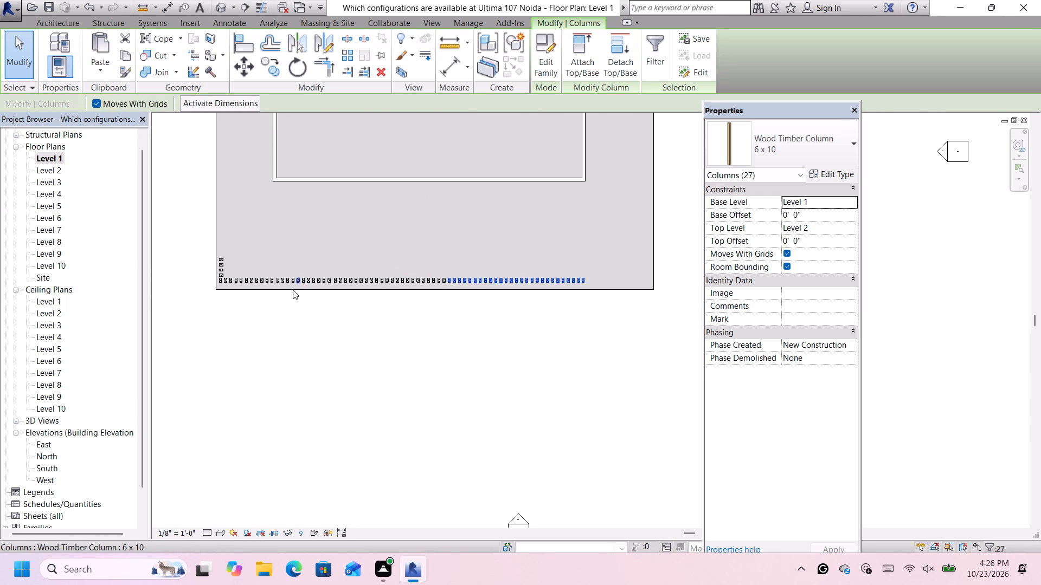
scroll(481, 294, up, 5)
scroll(428, 283, up, 4)
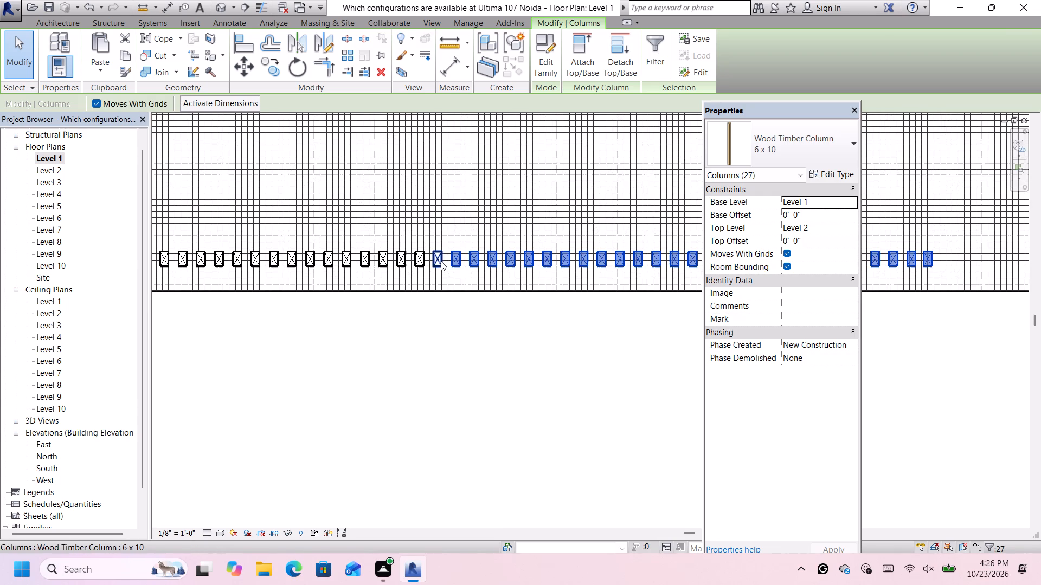
ctrl+click(440, 261)
ctrl+click(413, 261)
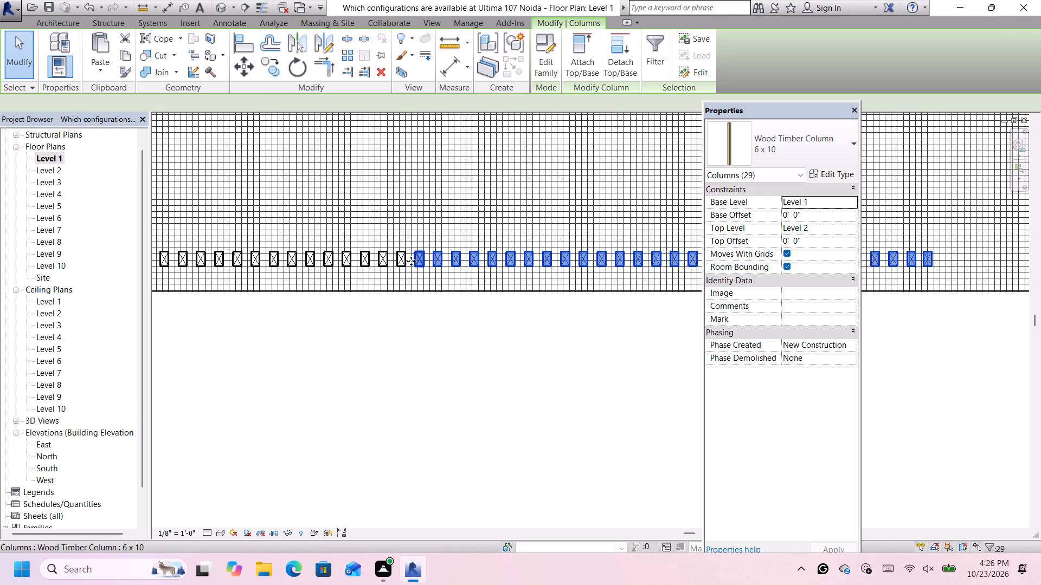
ctrl+click(404, 260)
ctrl+click(385, 261)
ctrl+click(367, 264)
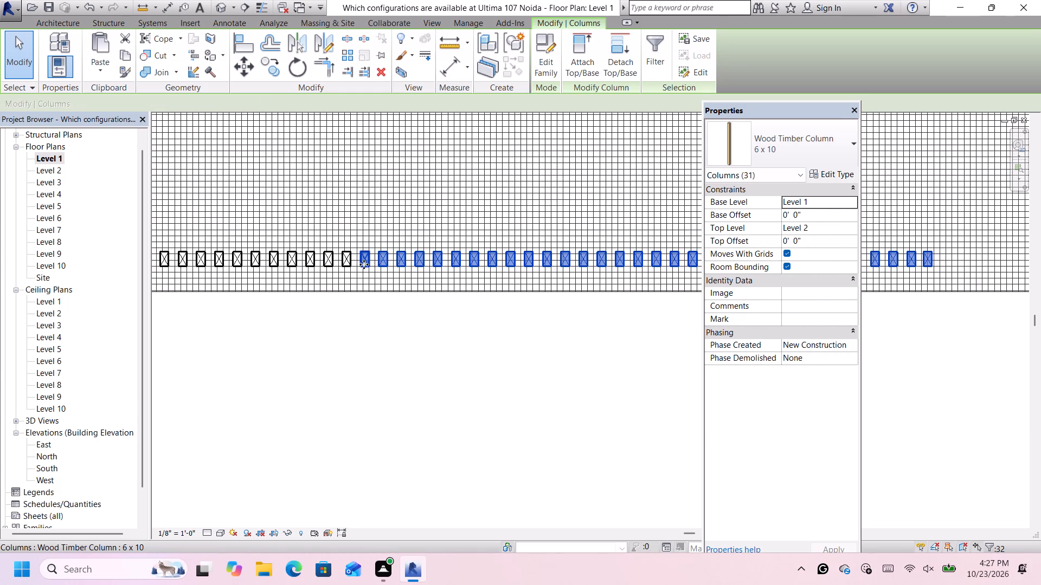
ctrl+click(346, 262)
ctrl+click(324, 257)
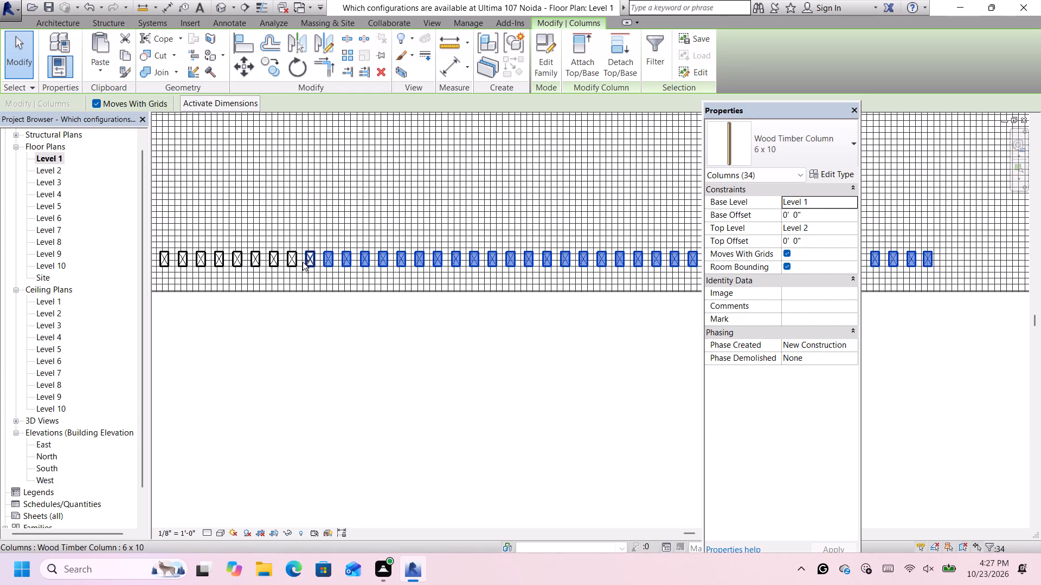
ctrl+click(310, 261)
ctrl+click(291, 262)
ctrl+click(276, 259)
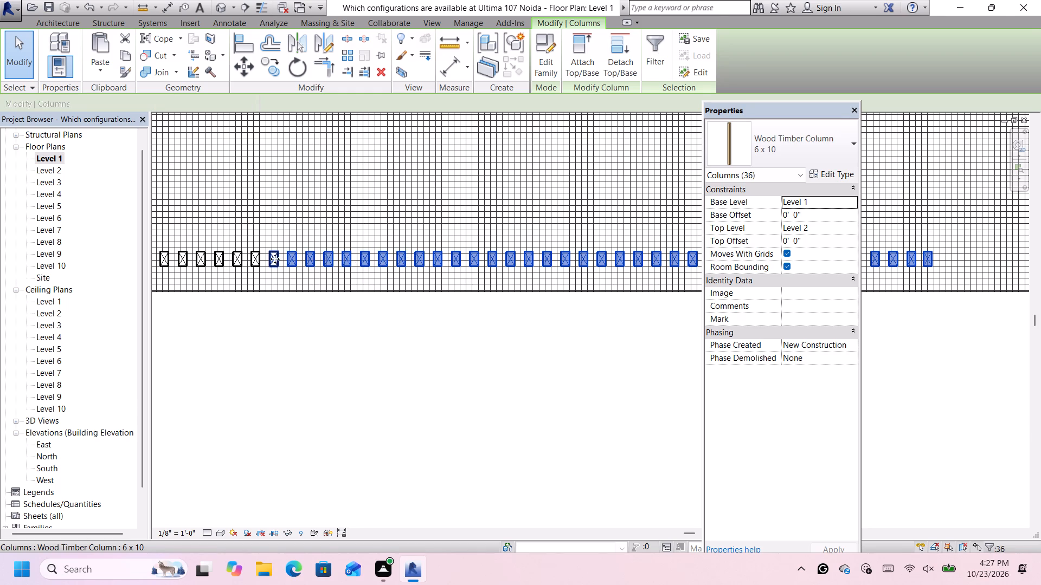
ctrl+click(257, 261)
ctrl+click(237, 259)
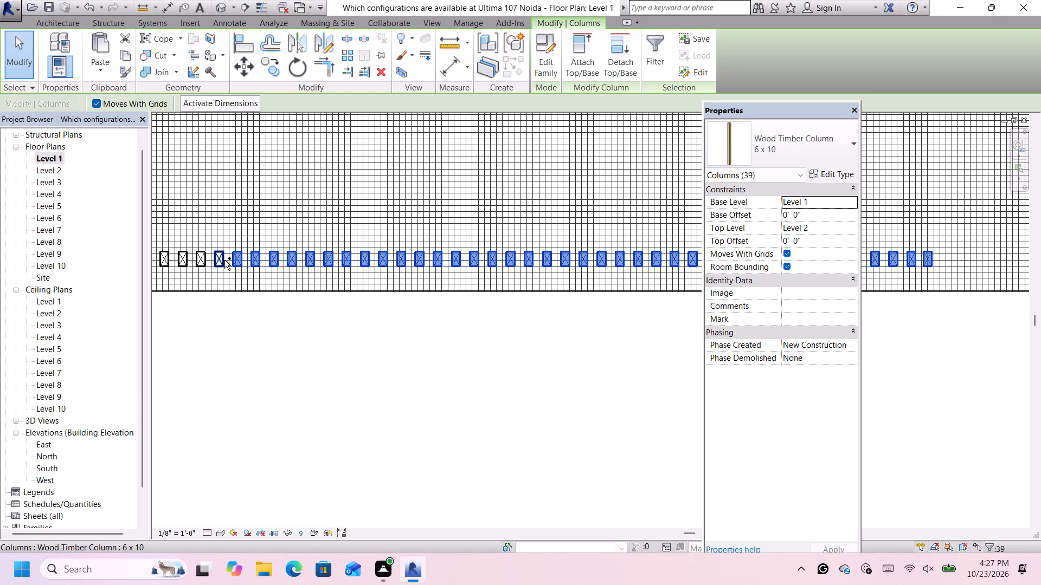
ctrl+click(215, 257)
ctrl+click(201, 258)
ctrl+click(185, 260)
scroll(185, 261, down, 16)
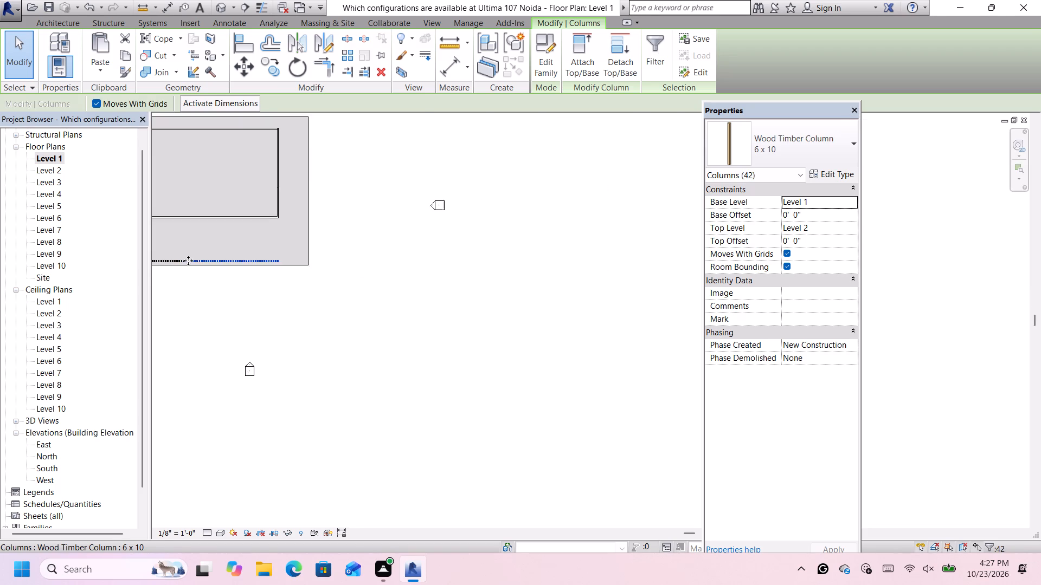
scroll(188, 261, down, 8)
scroll(153, 282, up, 15)
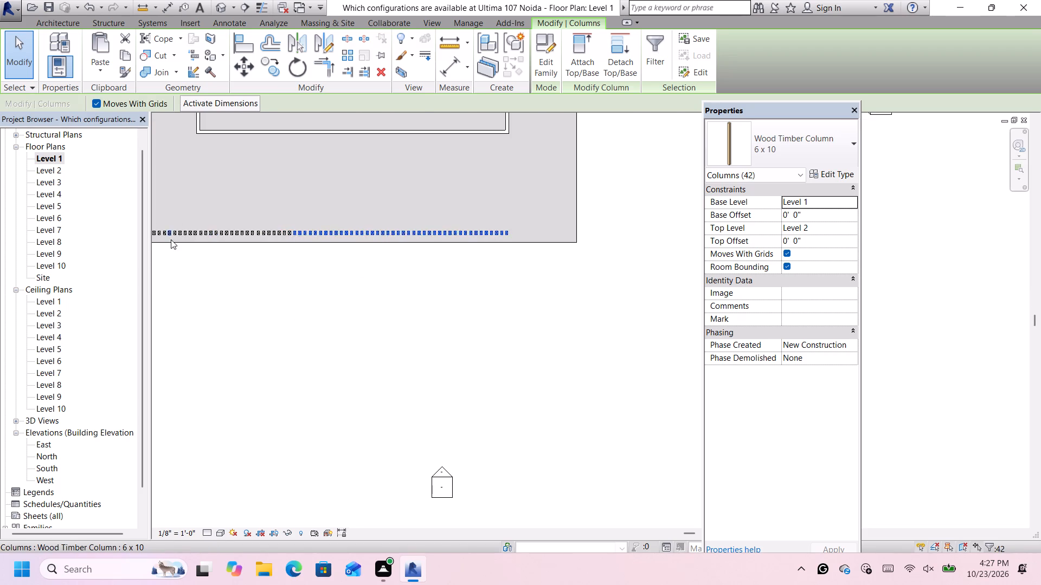
scroll(171, 239, up, 1)
scroll(172, 239, down, 8)
scroll(158, 236, up, 10)
scroll(440, 220, up, 3)
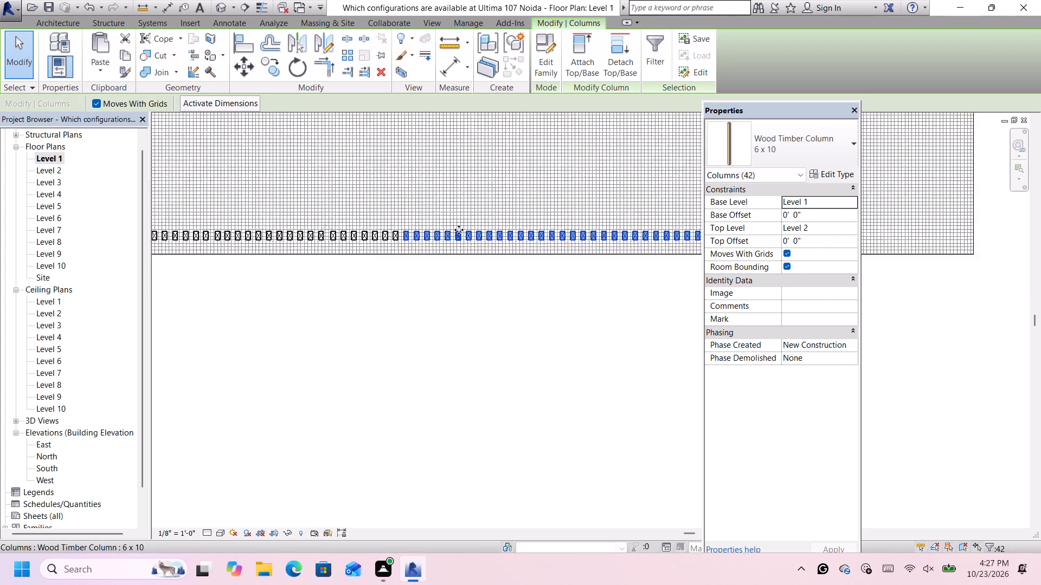
scroll(459, 230, up, 2)
scroll(348, 249, up, 6)
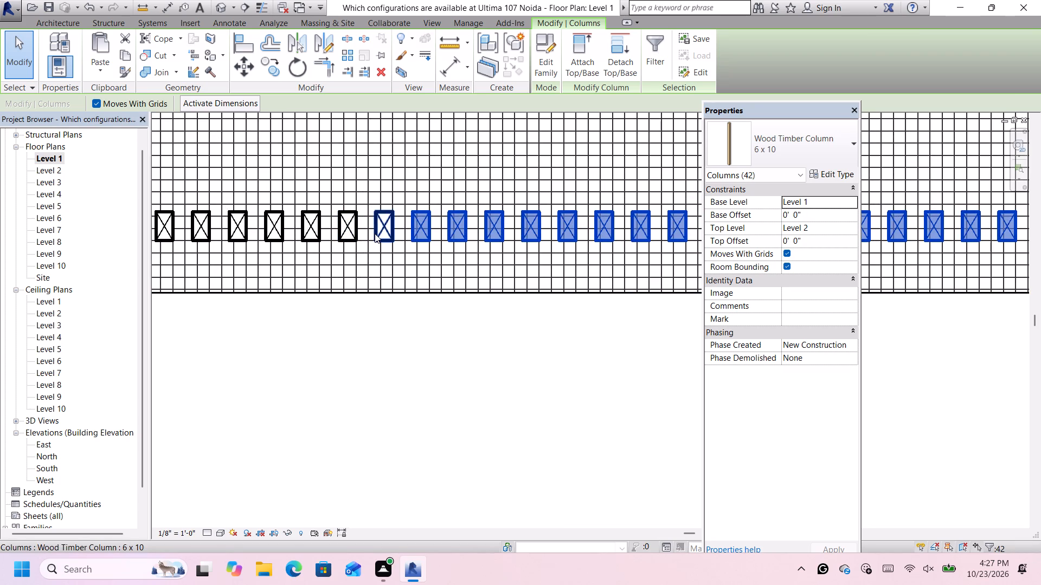
ctrl+click(378, 233)
ctrl+click(351, 235)
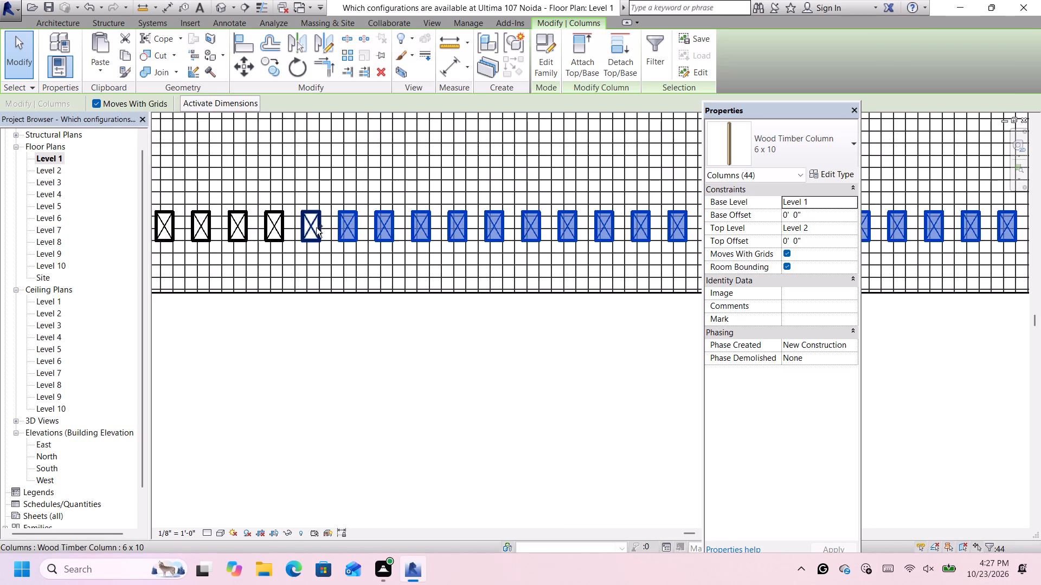
Extend the selection of the south row's 6 x 10 timber columns westward by five more columns.
ctrl+click(313, 227)
ctrl+click(281, 230)
ctrl+click(241, 235)
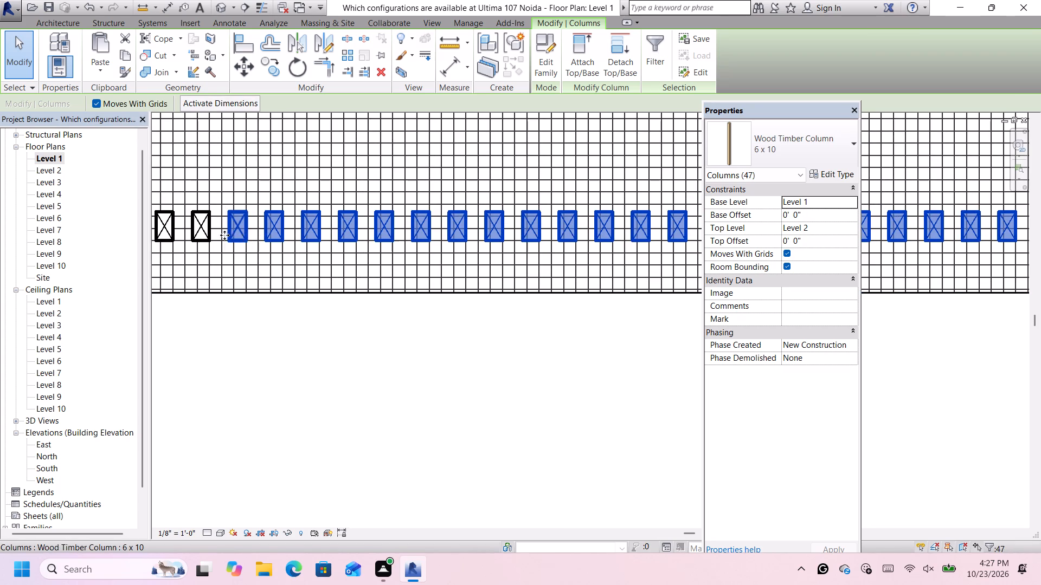
ctrl+click(206, 232)
ctrl+click(169, 235)
Add the next twelve 6 x 10 timber columns of the south row to the selection, continuing westward.
scroll(170, 235, down, 10)
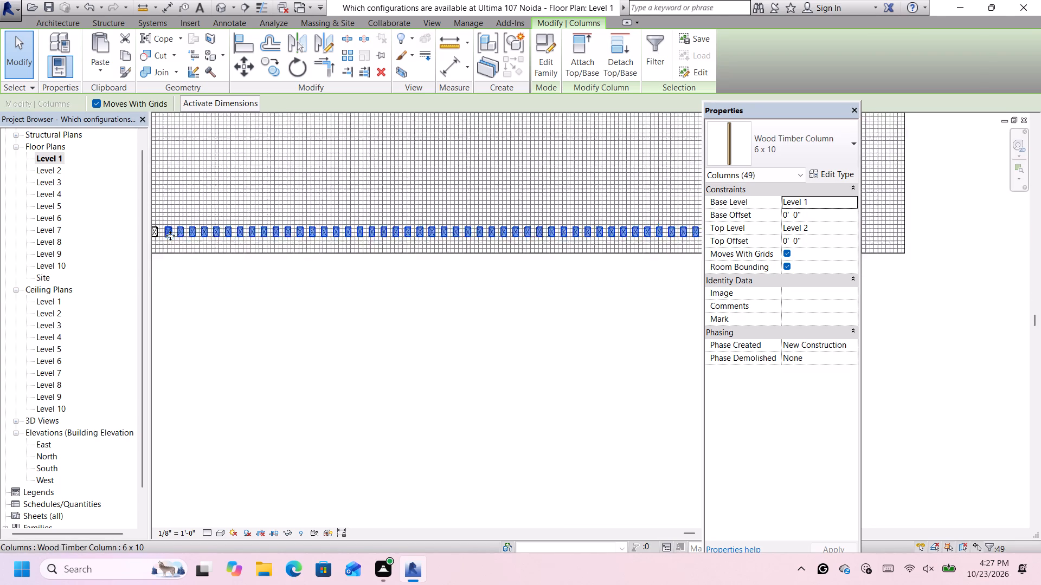
scroll(170, 236, down, 3)
scroll(170, 235, up, 1)
scroll(170, 235, down, 20)
scroll(152, 246, up, 10)
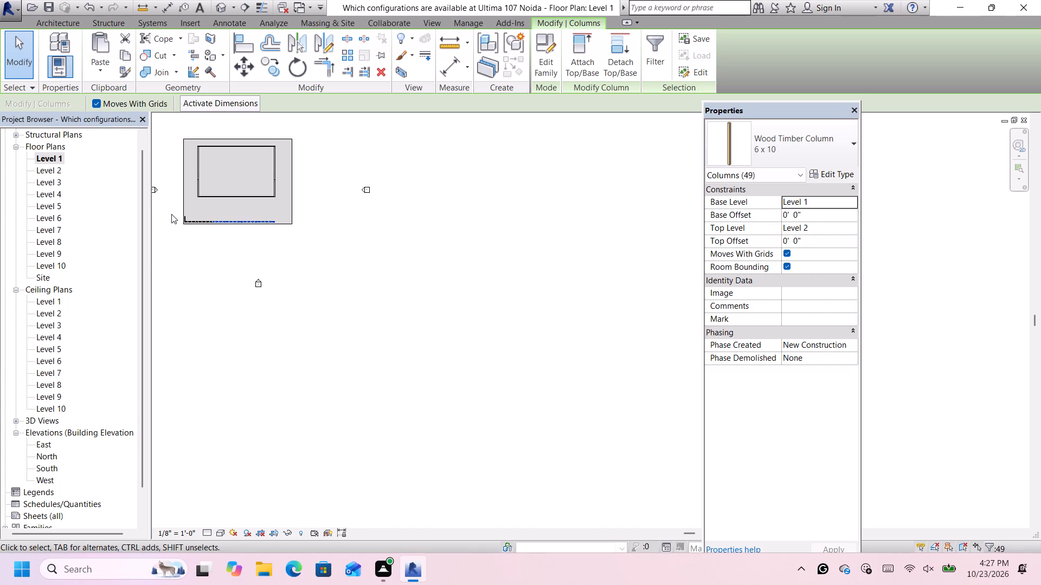
scroll(171, 214, up, 5)
scroll(173, 213, down, 1)
scroll(181, 223, up, 14)
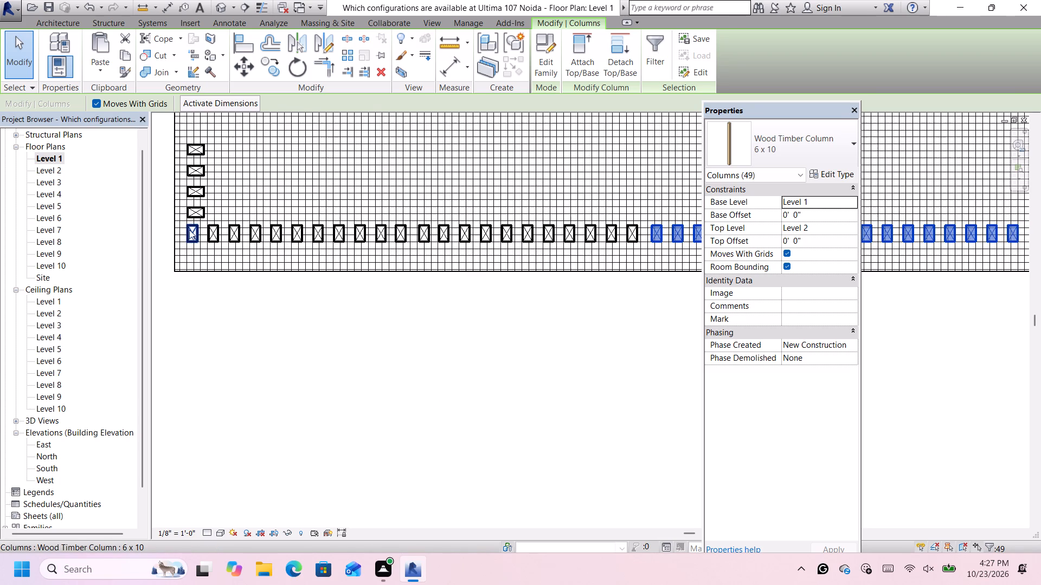
scroll(629, 240, up, 1)
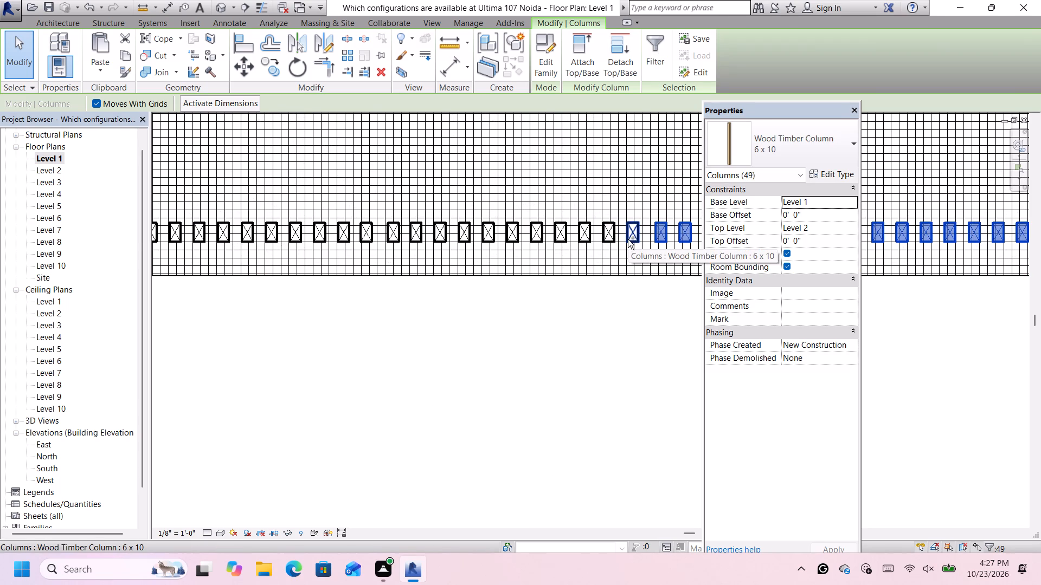
ctrl+click(628, 238)
ctrl+click(610, 235)
ctrl+click(581, 233)
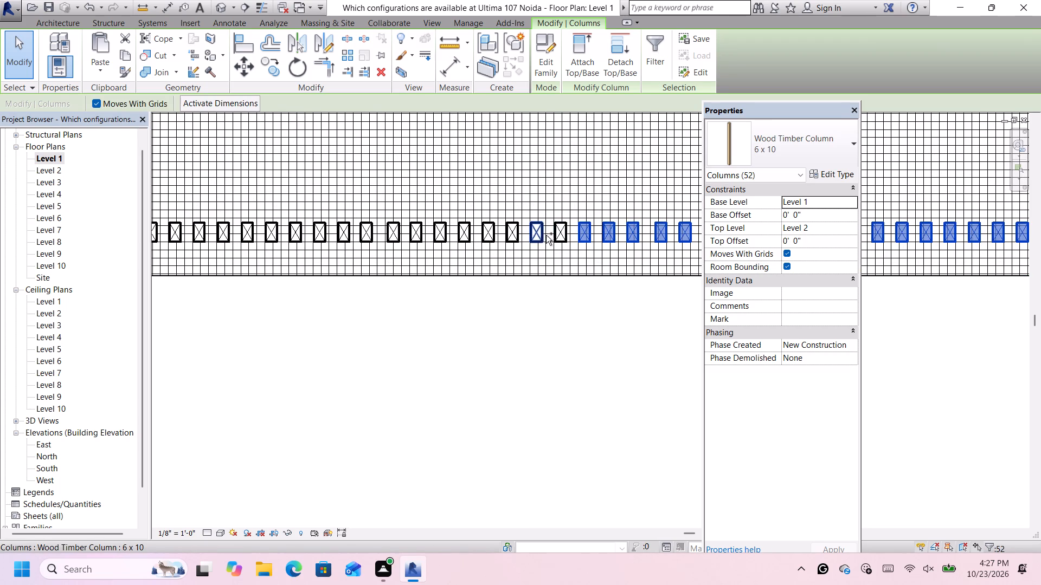
ctrl+click(560, 235)
ctrl+click(540, 235)
ctrl+click(510, 237)
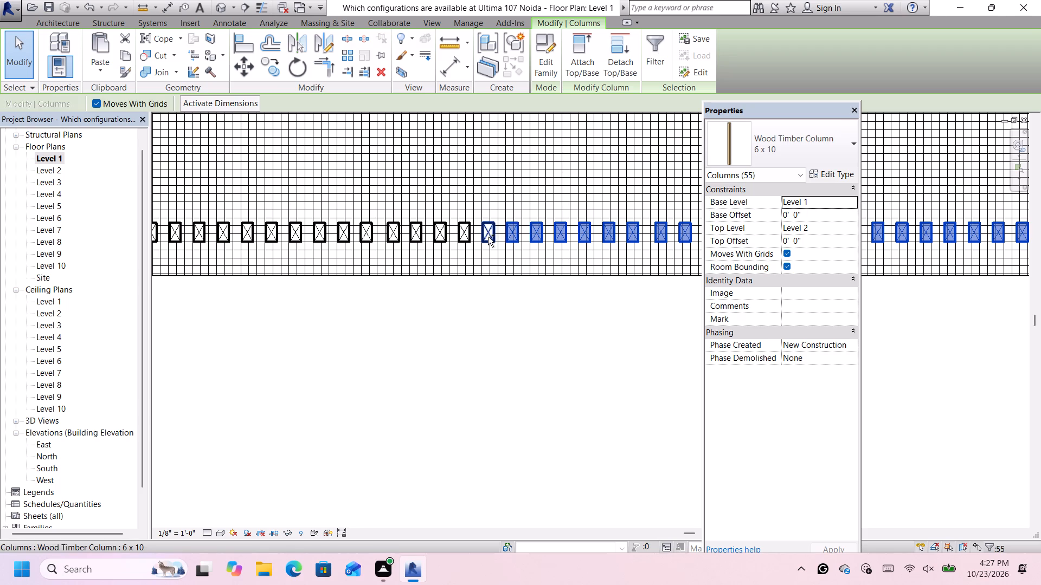
ctrl+click(488, 237)
ctrl+click(459, 238)
ctrl+click(442, 230)
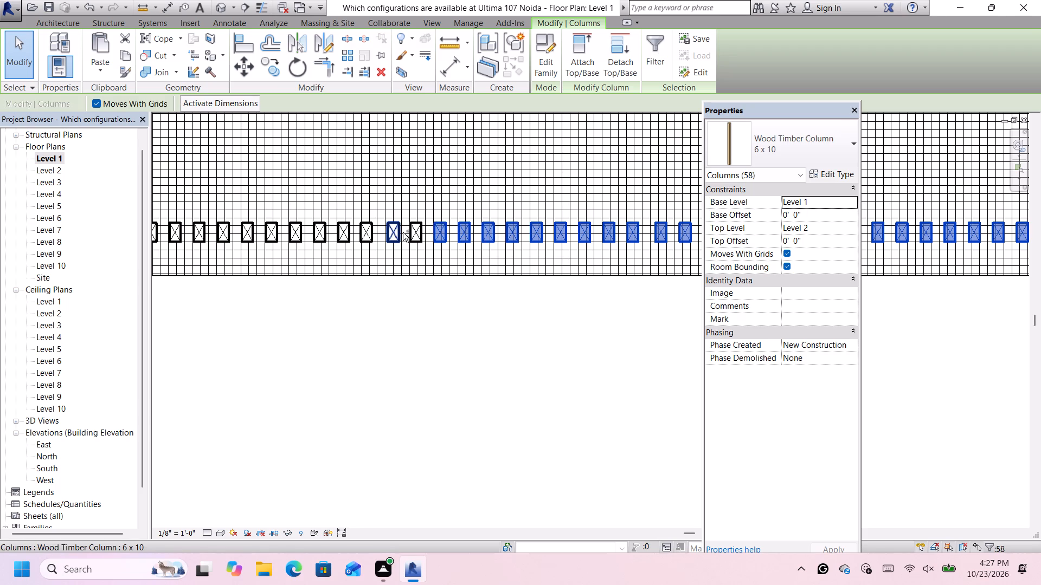
ctrl+click(413, 233)
ctrl+click(397, 232)
ctrl+click(369, 240)
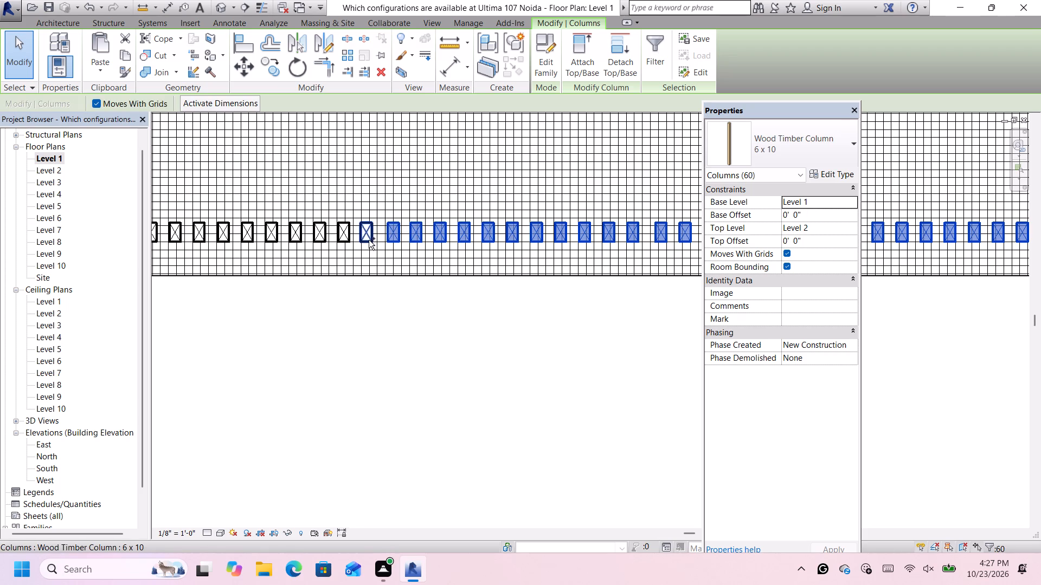
Add the south row's remaining columns except the westernmost one to the selection and combine the selected columns into a model group.
ctrl+click(350, 232)
ctrl+click(324, 234)
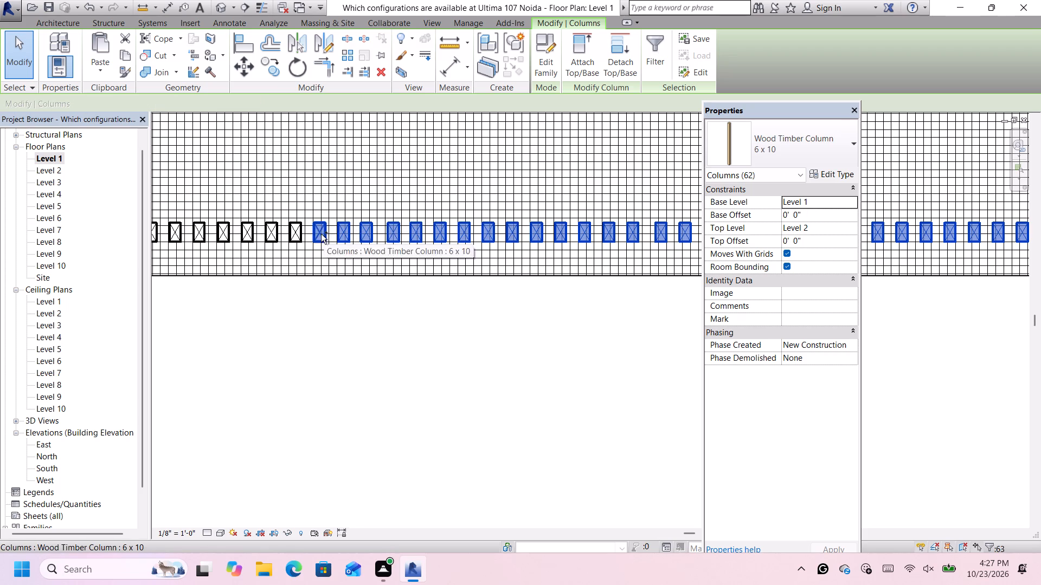
ctrl+click(293, 232)
ctrl+click(270, 233)
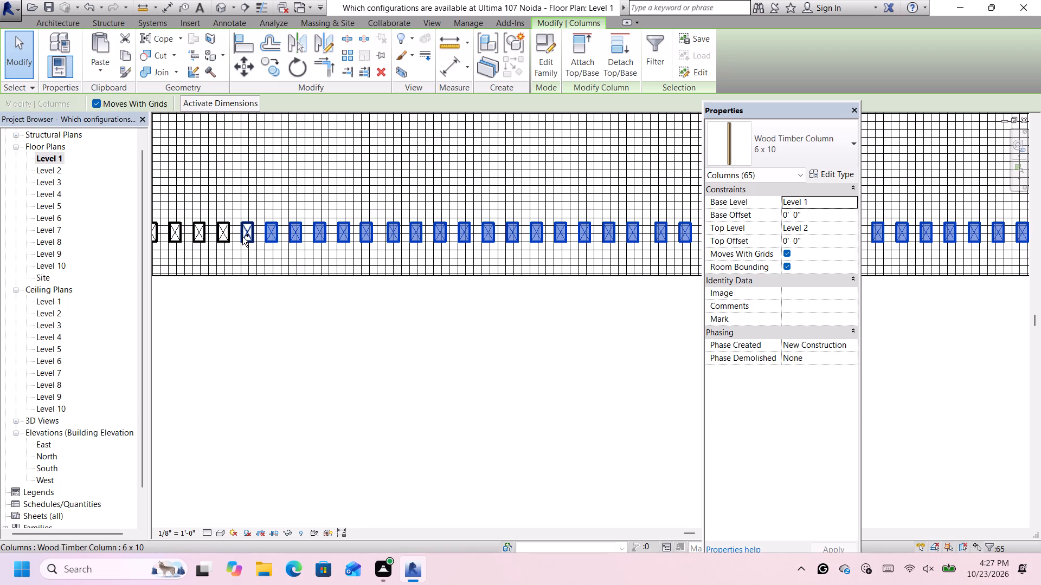
ctrl+click(242, 237)
ctrl+click(227, 232)
ctrl+click(202, 235)
scroll(203, 235, down, 6)
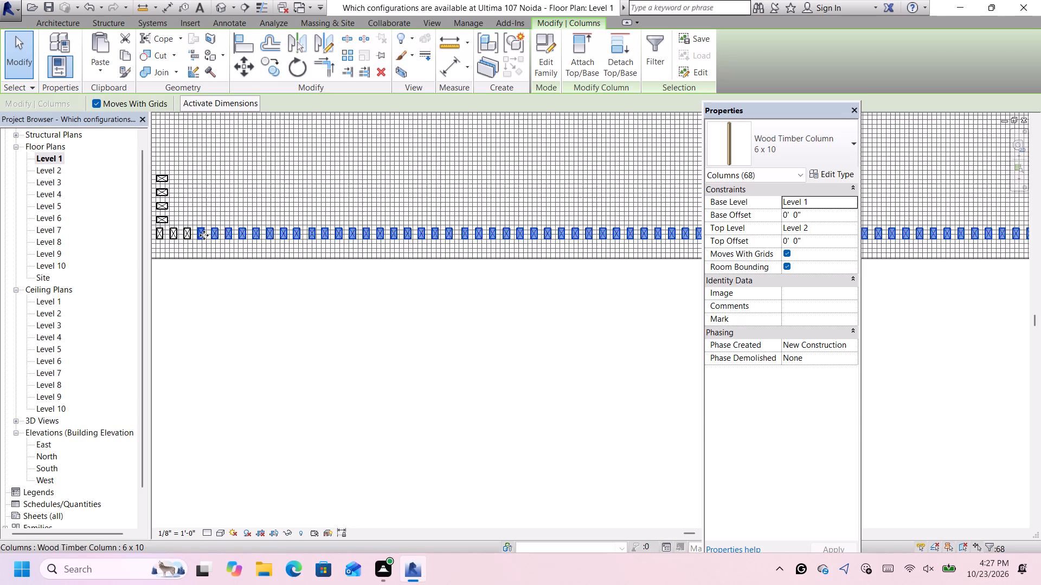
scroll(177, 242, up, 7)
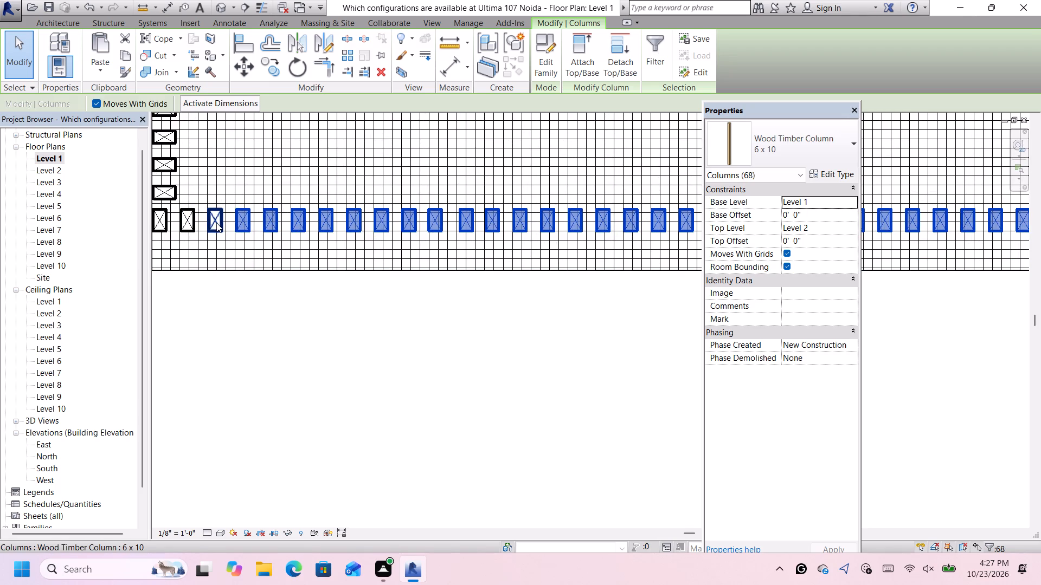
ctrl+click(217, 223)
ctrl+click(190, 225)
scroll(194, 225, down, 6)
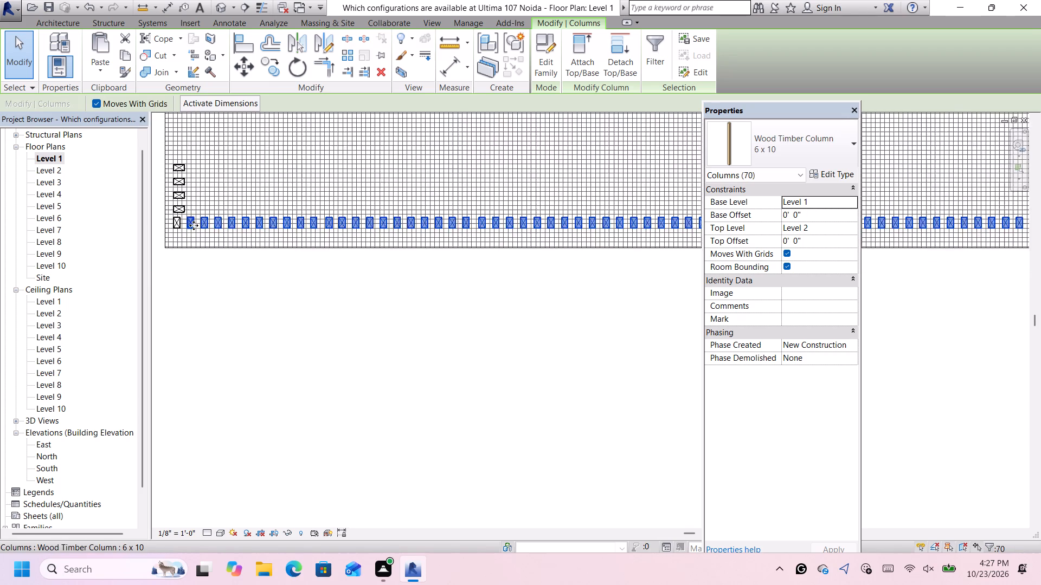
scroll(194, 225, down, 10)
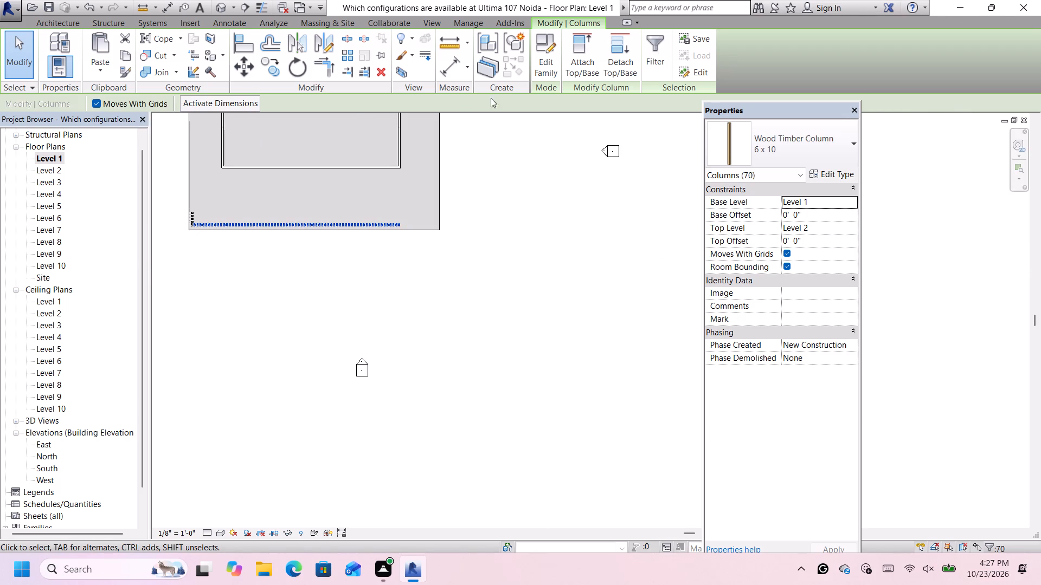
click(516, 32)
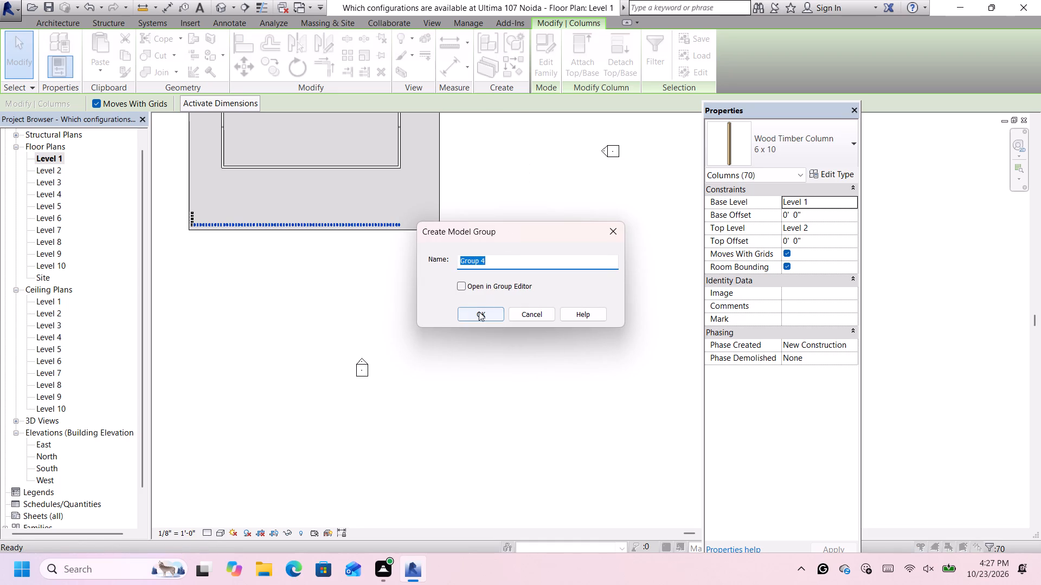
click(479, 311)
Copy the grouped south row of timber columns and paste the copy south of the slab.
scroll(363, 223, down, 4)
scroll(249, 214, up, 6)
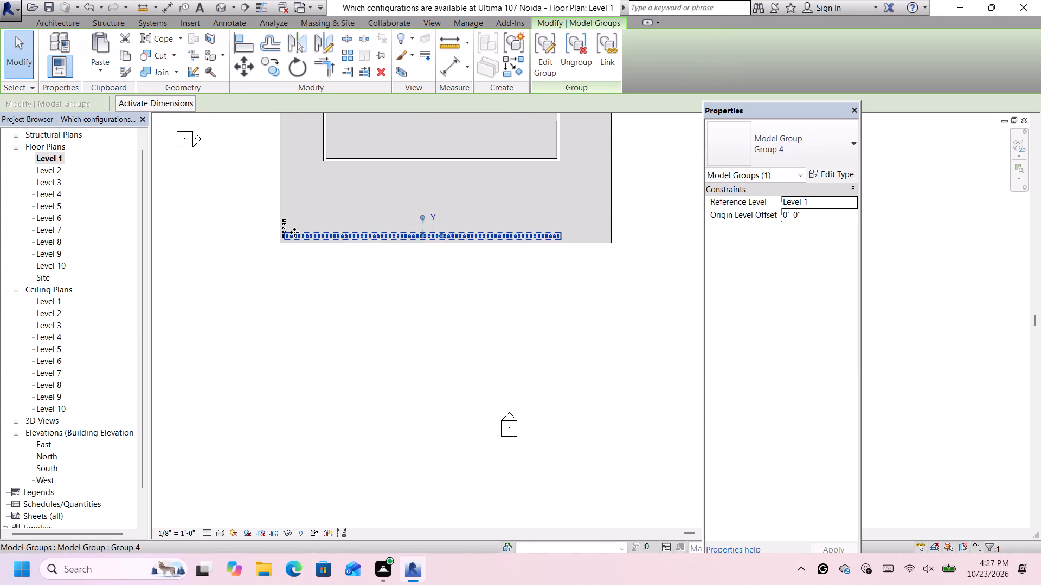
scroll(295, 232, up, 3)
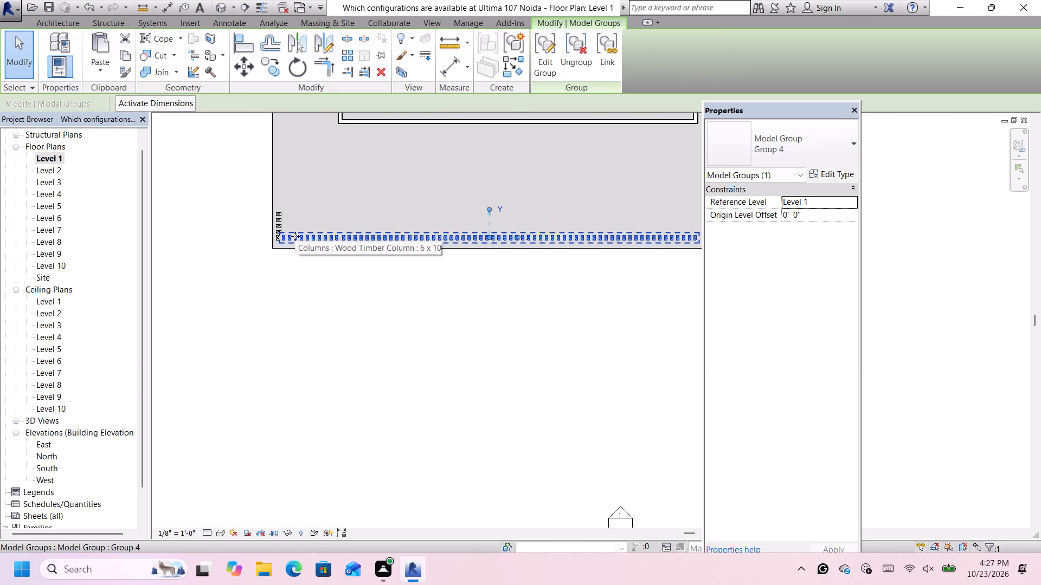
click(295, 236)
key(ctrl+c)
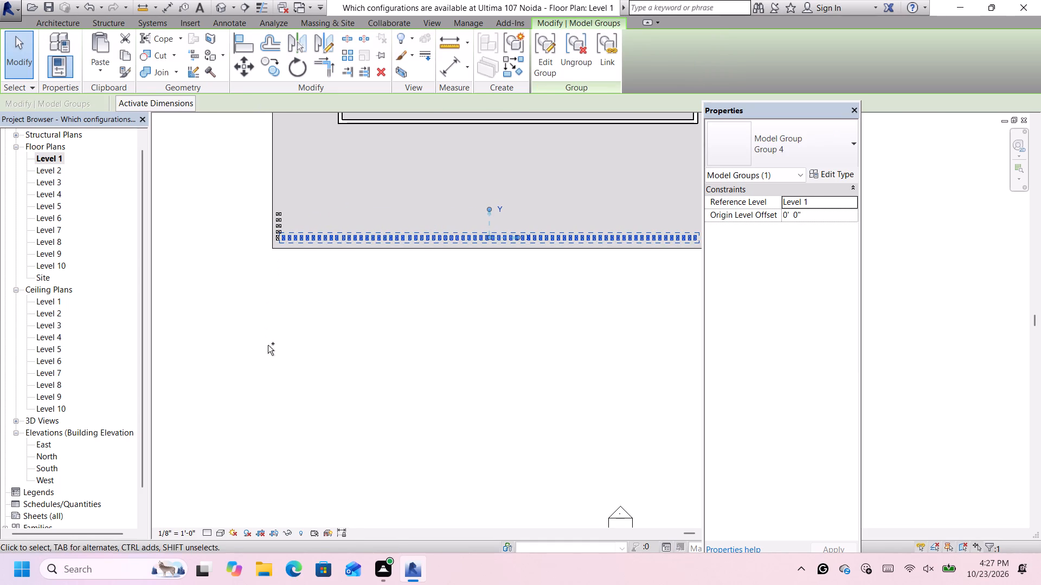
key(ctrl+v)
scroll(254, 340, down, 6)
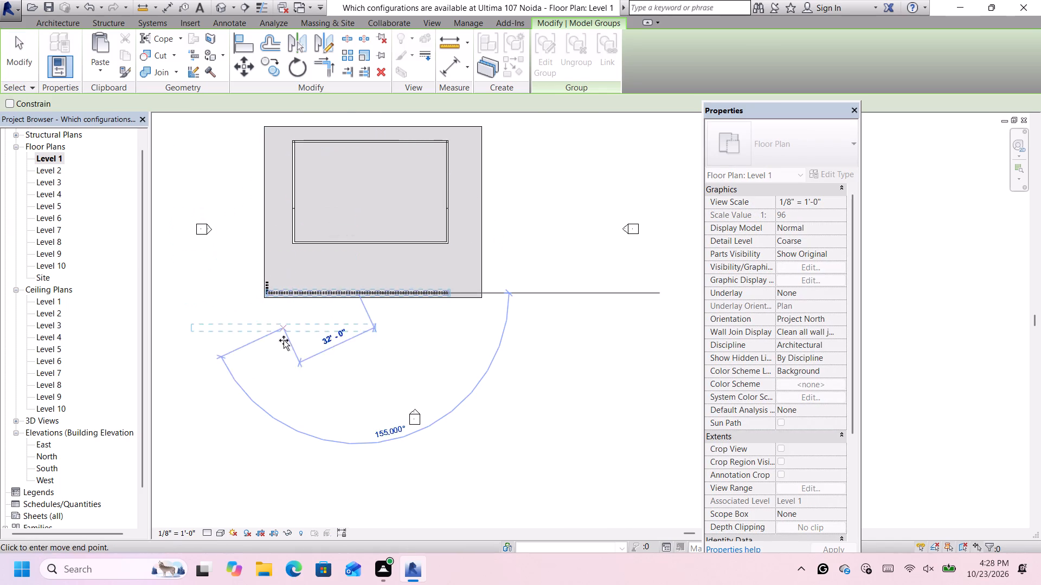
click(303, 338)
scroll(317, 336, up, 6)
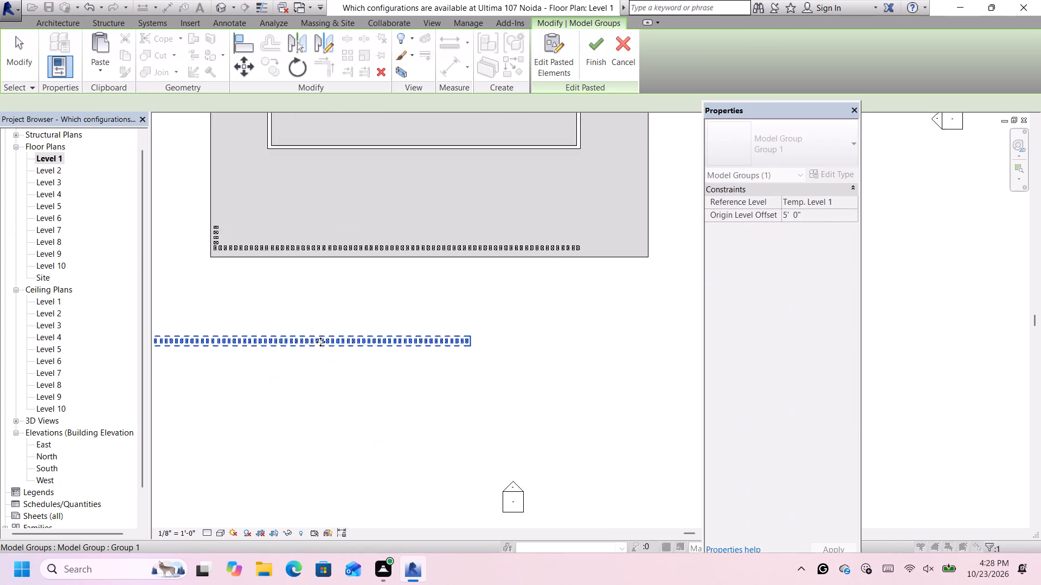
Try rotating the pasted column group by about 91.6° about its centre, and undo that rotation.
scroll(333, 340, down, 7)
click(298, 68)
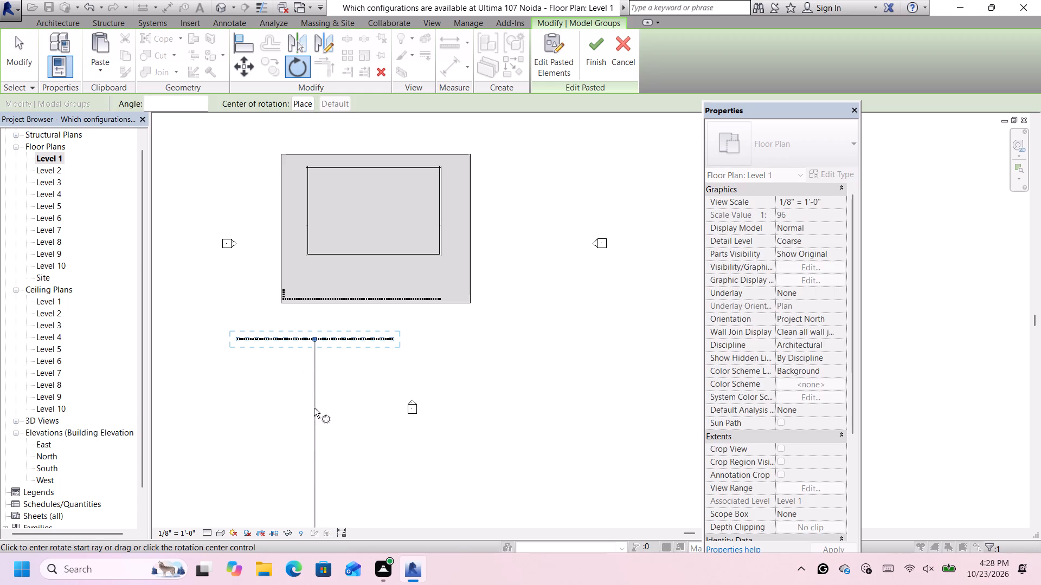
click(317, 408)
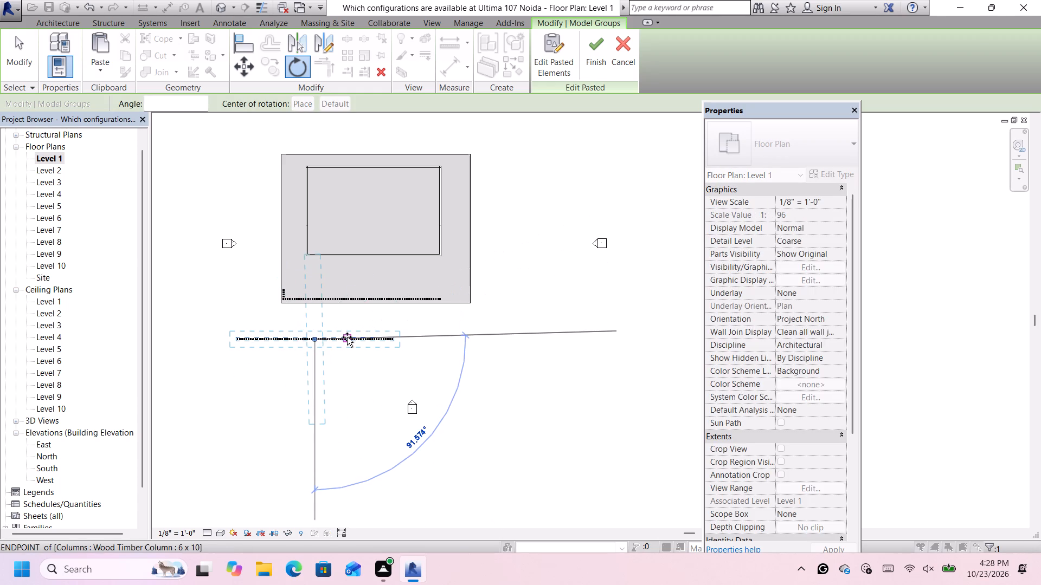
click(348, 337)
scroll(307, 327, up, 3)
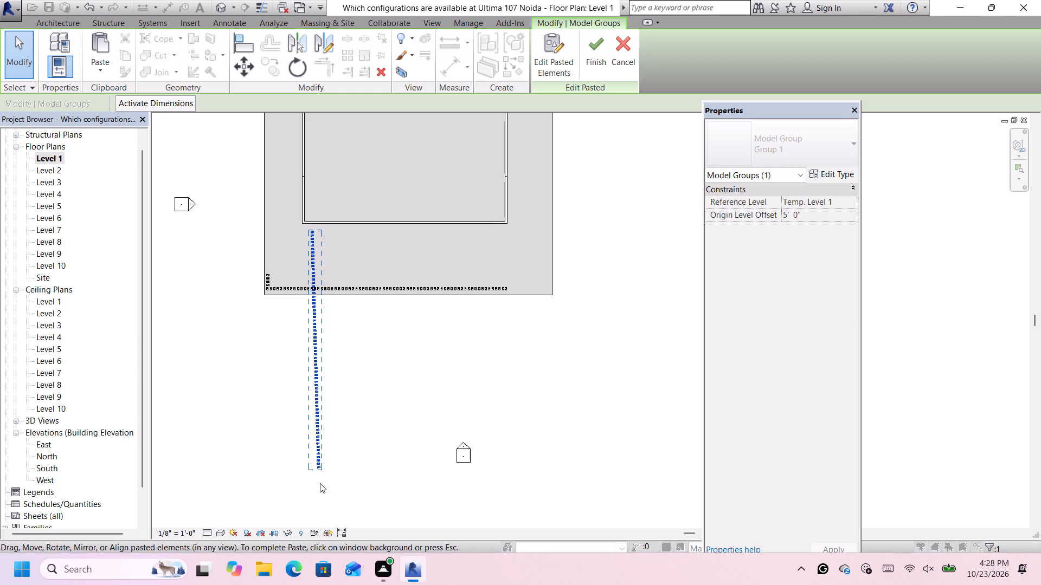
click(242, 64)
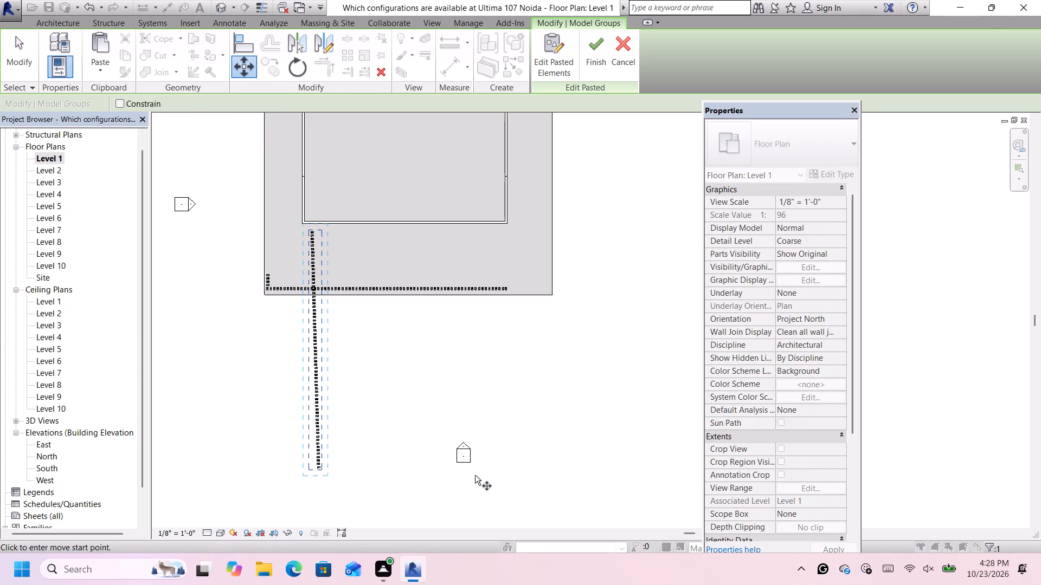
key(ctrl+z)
Rotate the pasted column group about 90° around its centre so the row runs north-south.
scroll(365, 365, up, 3)
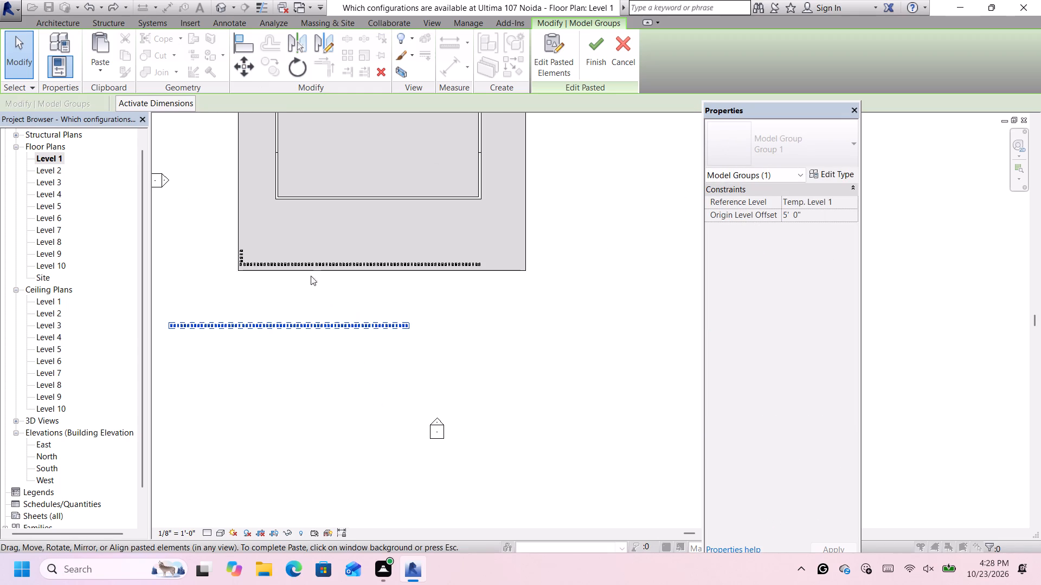
click(294, 65)
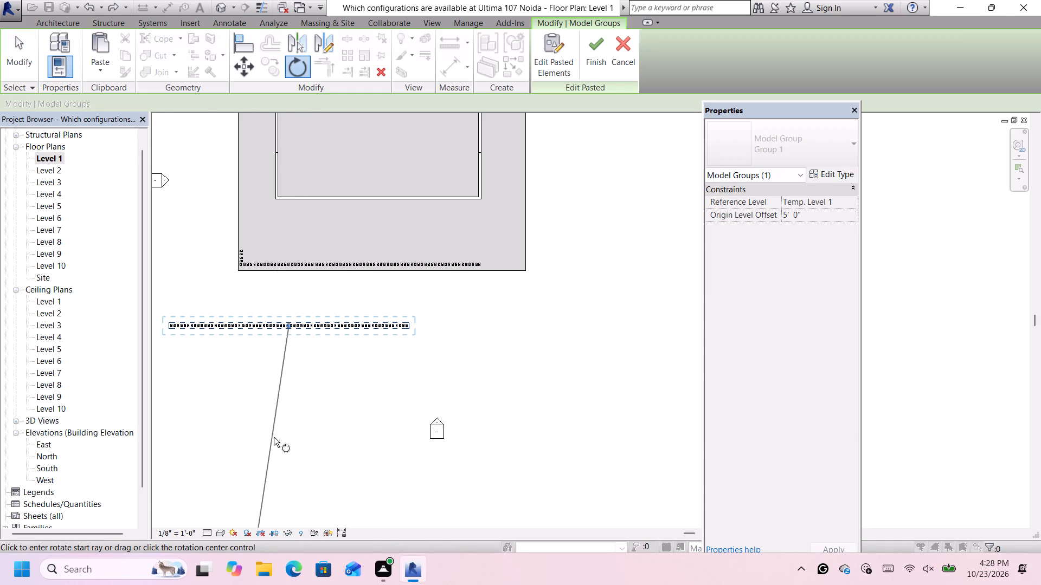
click(286, 450)
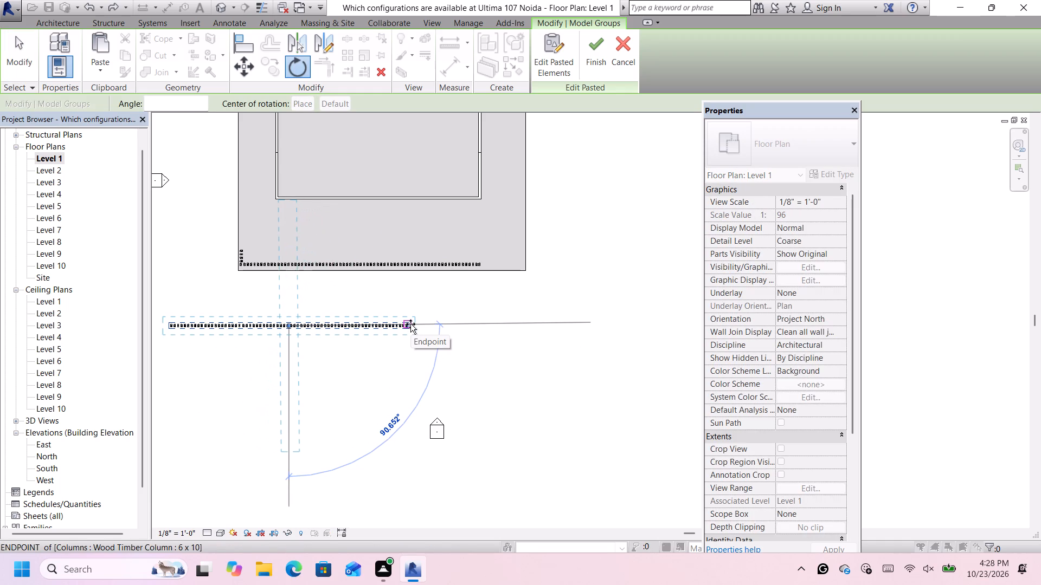
scroll(412, 327, up, 2)
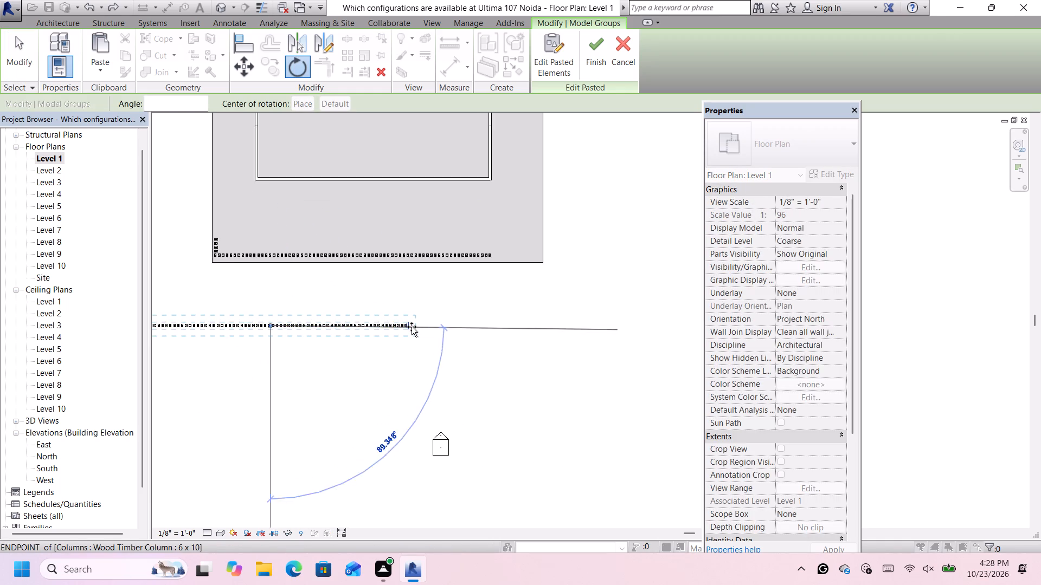
scroll(412, 327, up, 1)
click(412, 324)
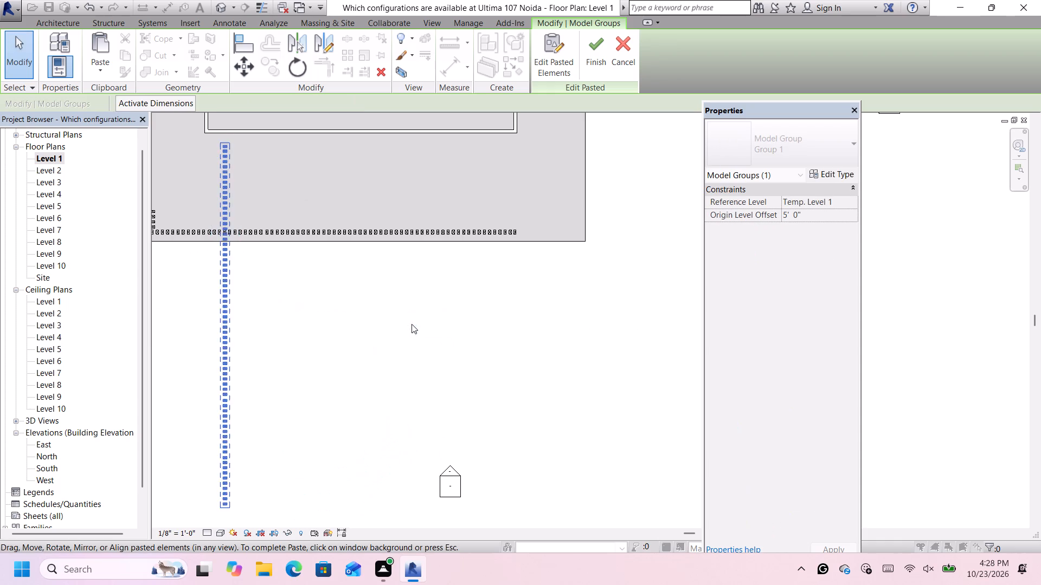
Move the rotated column group to the slab's west edge, directly north of the short column stack at the southwest corner.
scroll(412, 324, down, 5)
scroll(292, 345, up, 1)
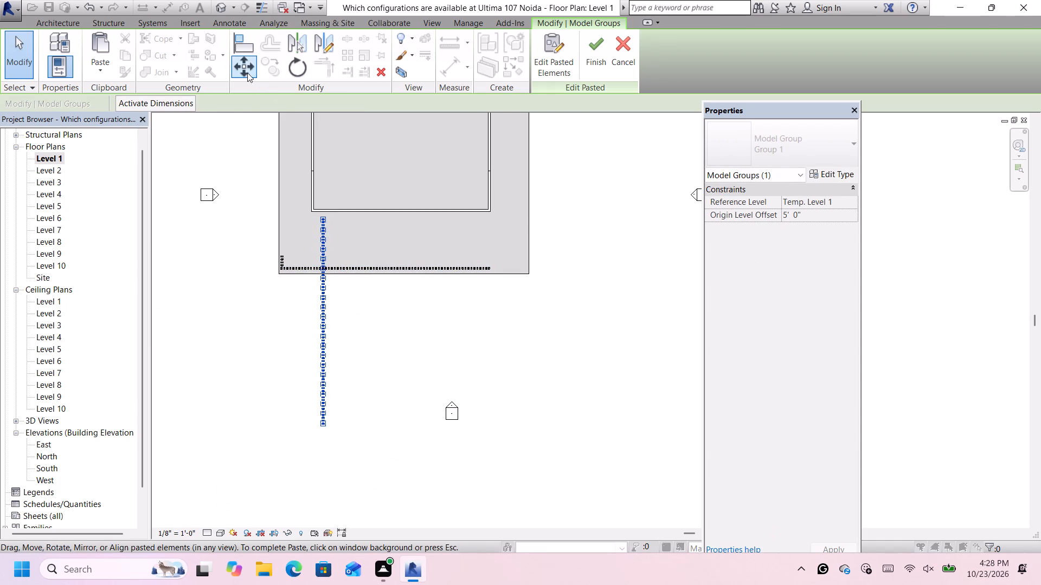
click(244, 69)
click(326, 425)
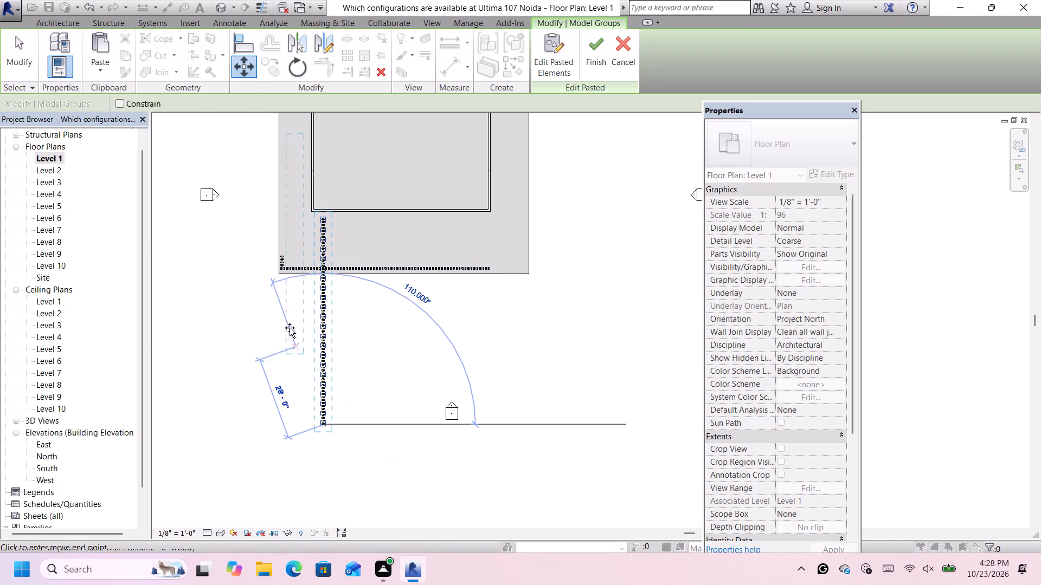
scroll(285, 262, down, 4)
scroll(283, 255, up, 4)
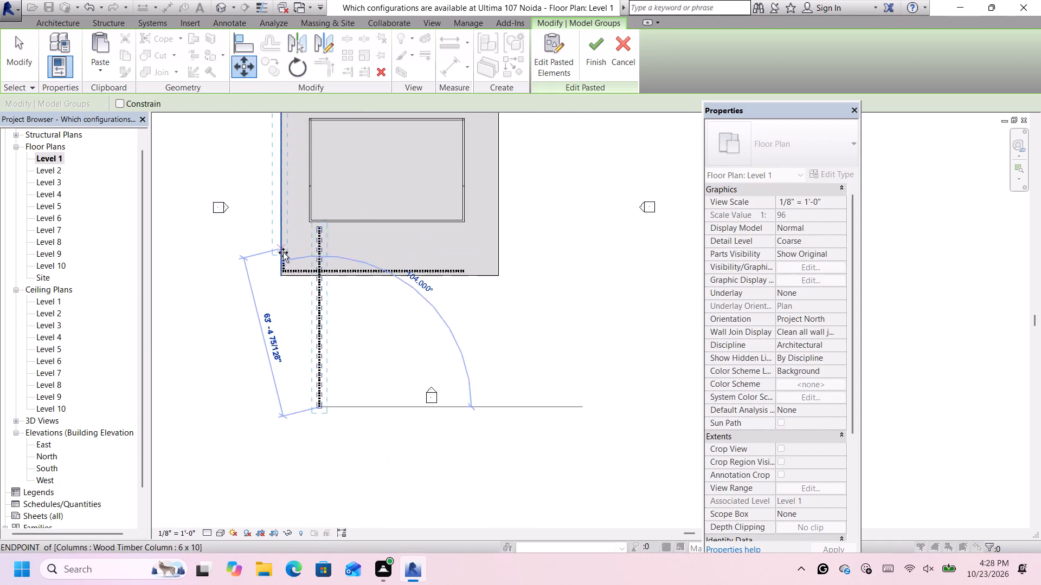
scroll(283, 252, up, 8)
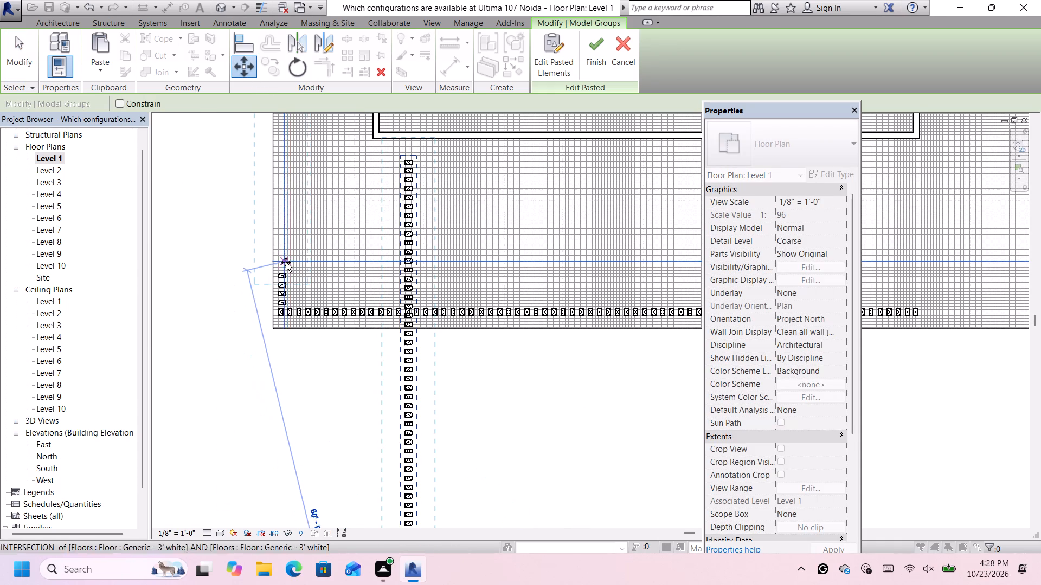
click(286, 263)
scroll(280, 269, up, 2)
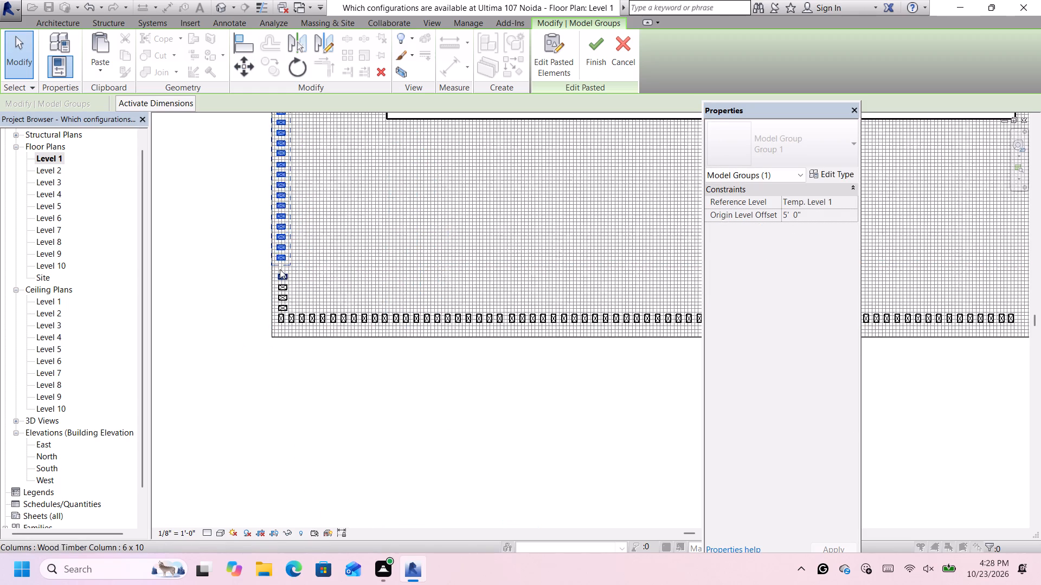
Nudge the pasted west column group into line with the short southwest stack, close the gap between them, and finish the paste.
key(Right)
scroll(292, 273, up, 1)
key(Right)
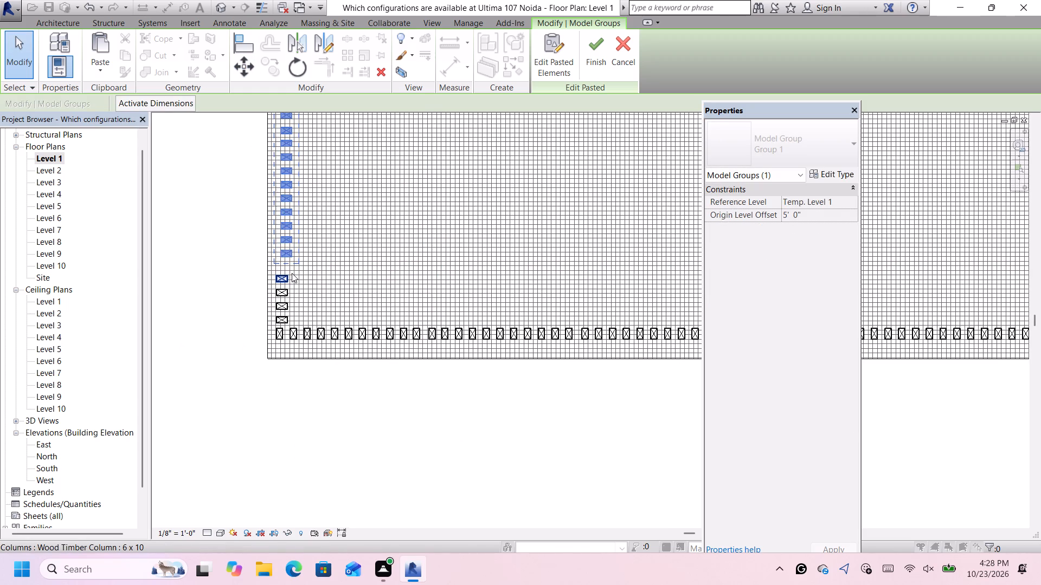
key(Left)
scroll(287, 268, up, 3)
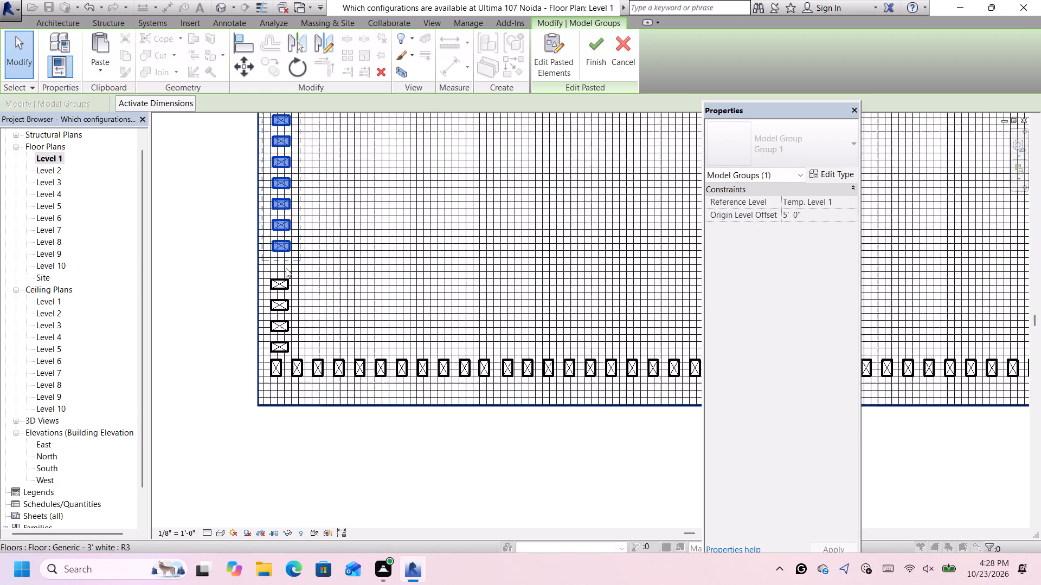
scroll(286, 268, up, 3)
key(Down)
key(Down)
key(Down)
key(Left)
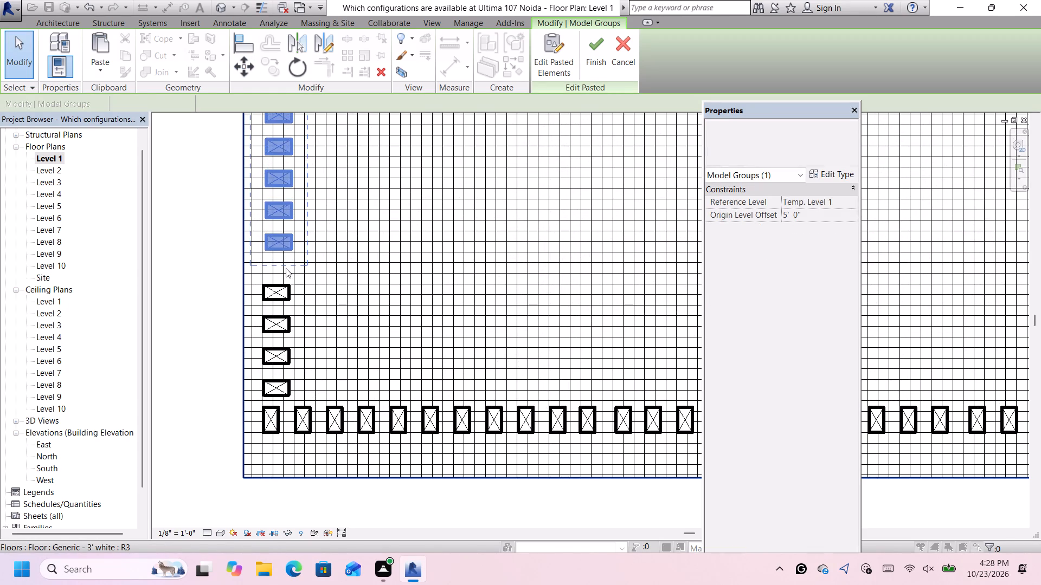
key(Down)
key(Down)
key(Down)
key(Down)
key(Down)
key(Down)
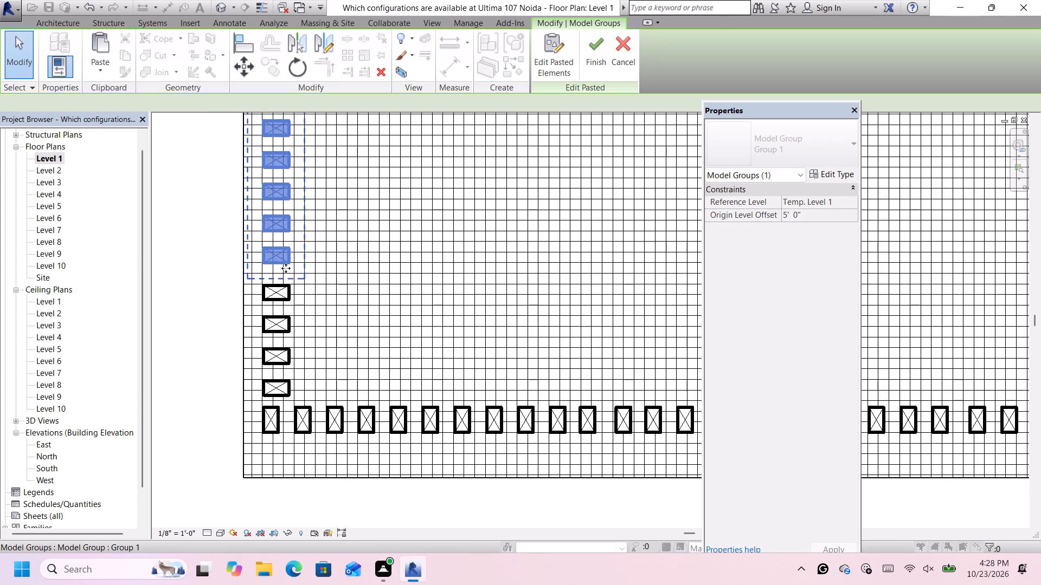
key(Down)
key(Down)
key(Down)
key(Up)
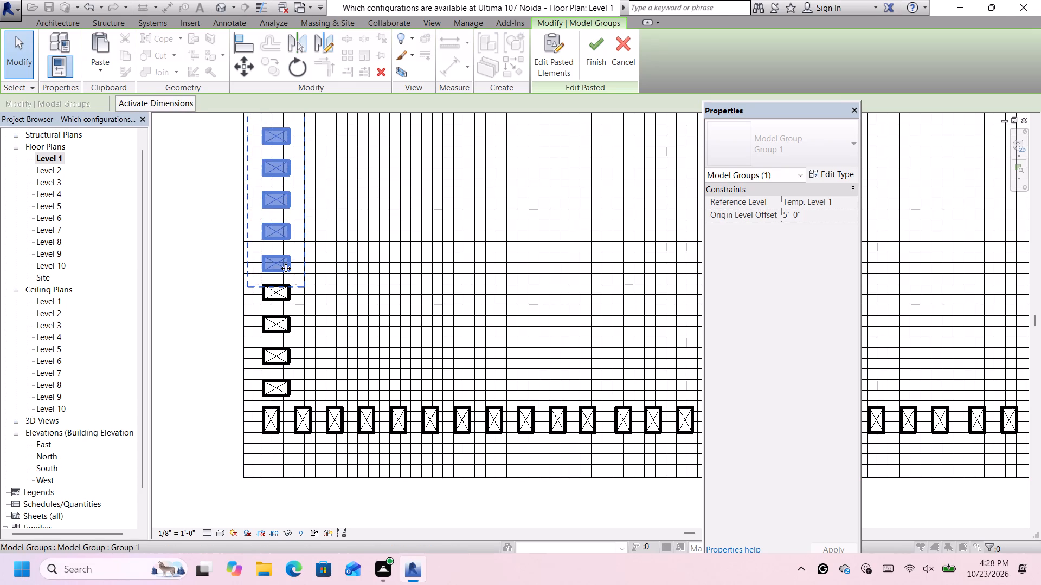
key(Up)
key(Up)
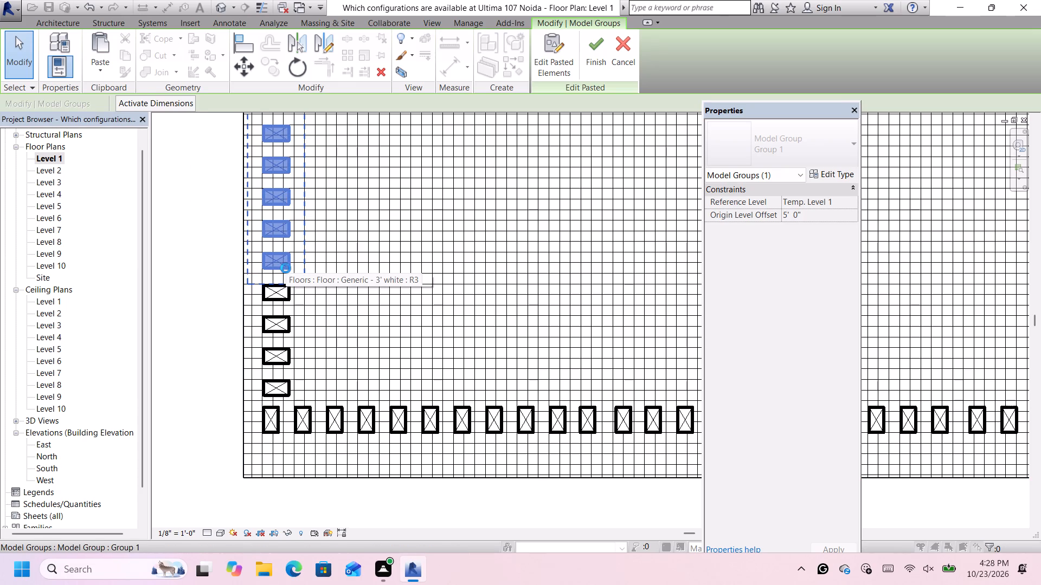
scroll(286, 268, down, 5)
scroll(287, 336, down, 5)
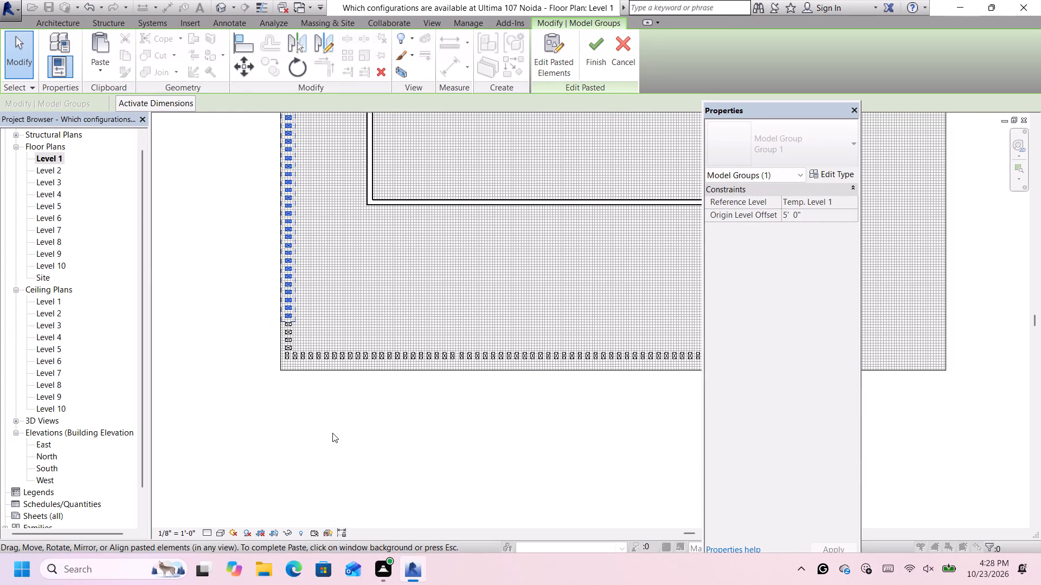
click(332, 434)
Copy the west column group horizontally about 81' 6" east to the slab's east edge.
scroll(333, 432, down, 6)
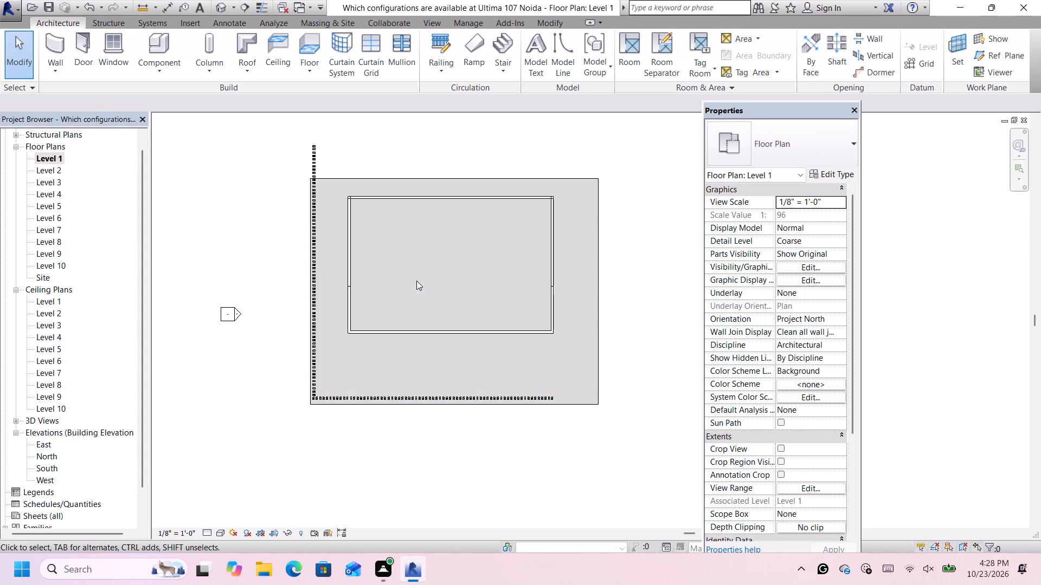
scroll(326, 382, up, 1)
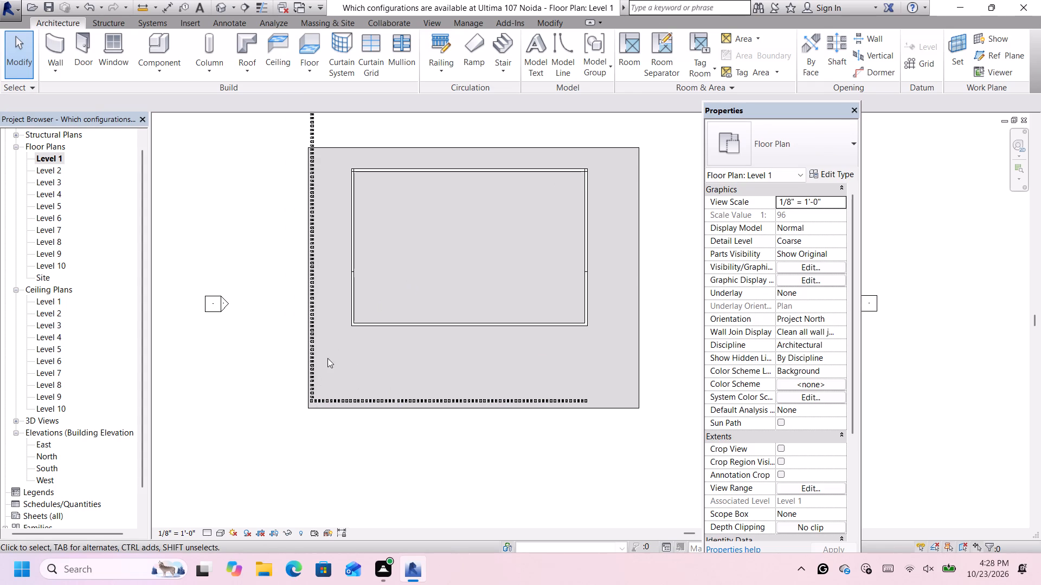
click(312, 356)
click(269, 69)
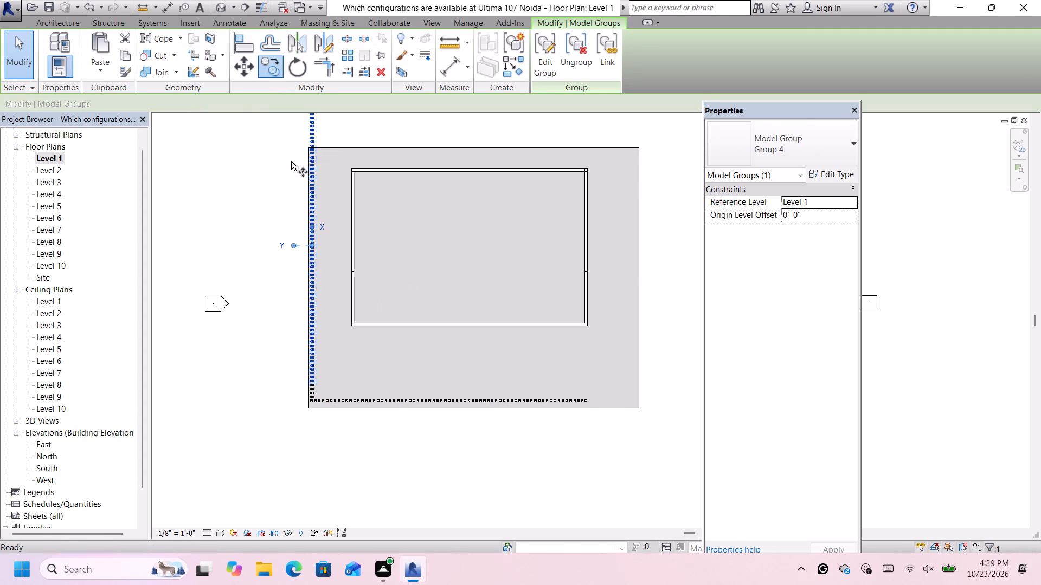
click(308, 382)
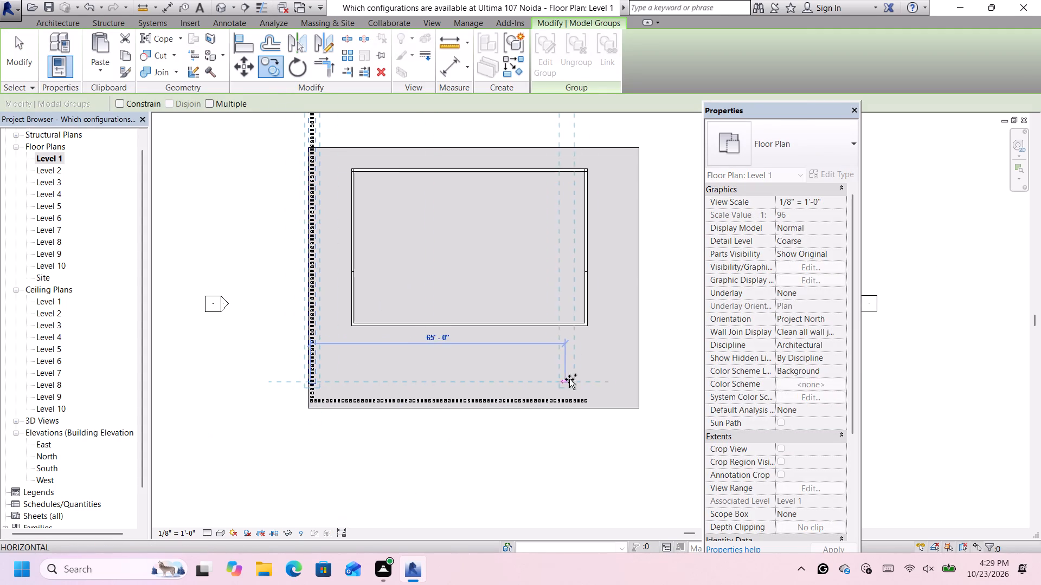
click(630, 381)
Nudge the east column group vertically so its south end sits just north of the south row's line, and deselect it.
scroll(648, 401, down, 1)
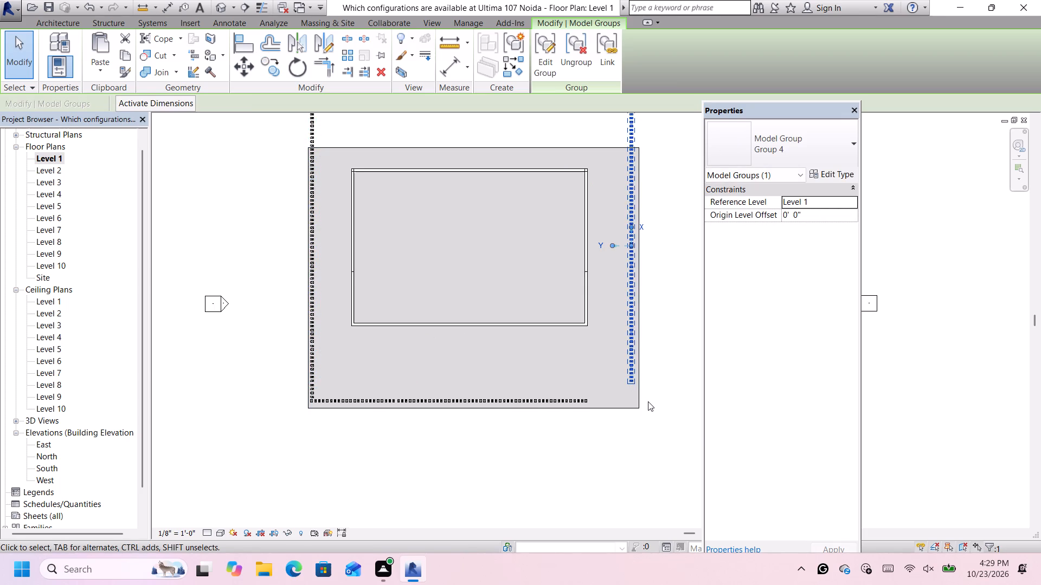
key(Down)
key(Down)
key(Down)
key(Down)
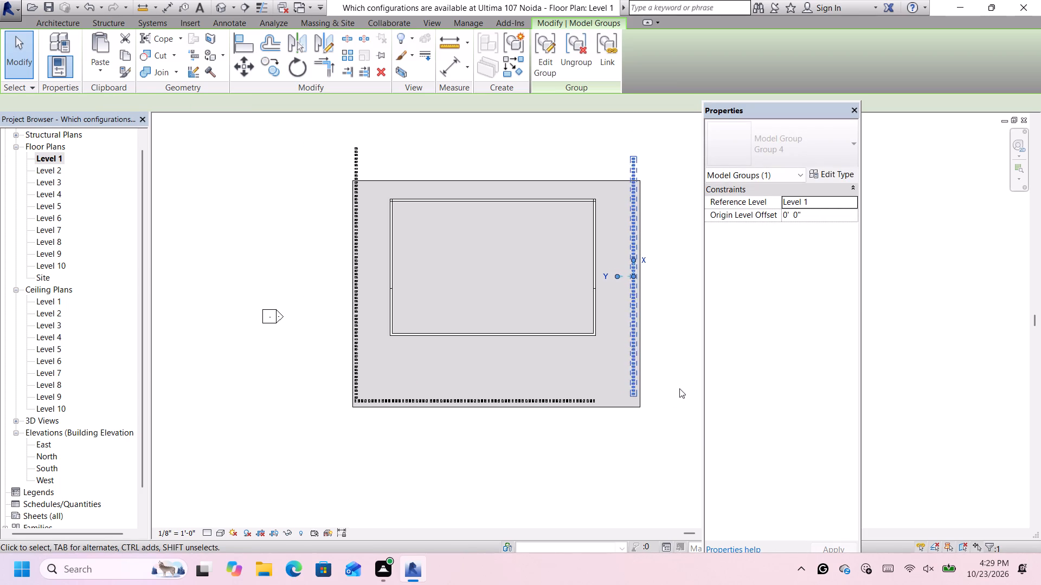
key(Down)
scroll(661, 379, up, 3)
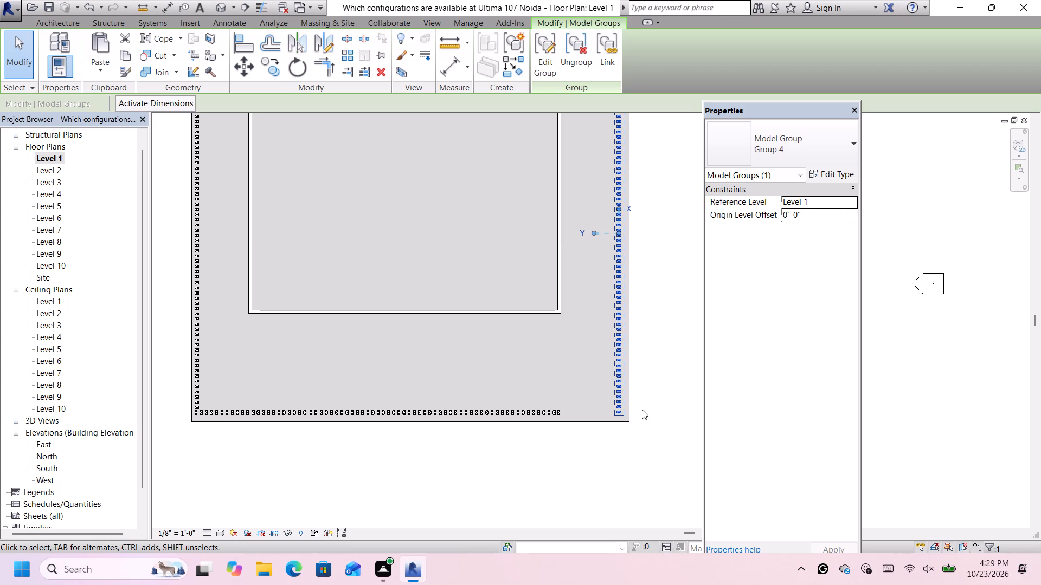
scroll(632, 420, up, 4)
key(Up)
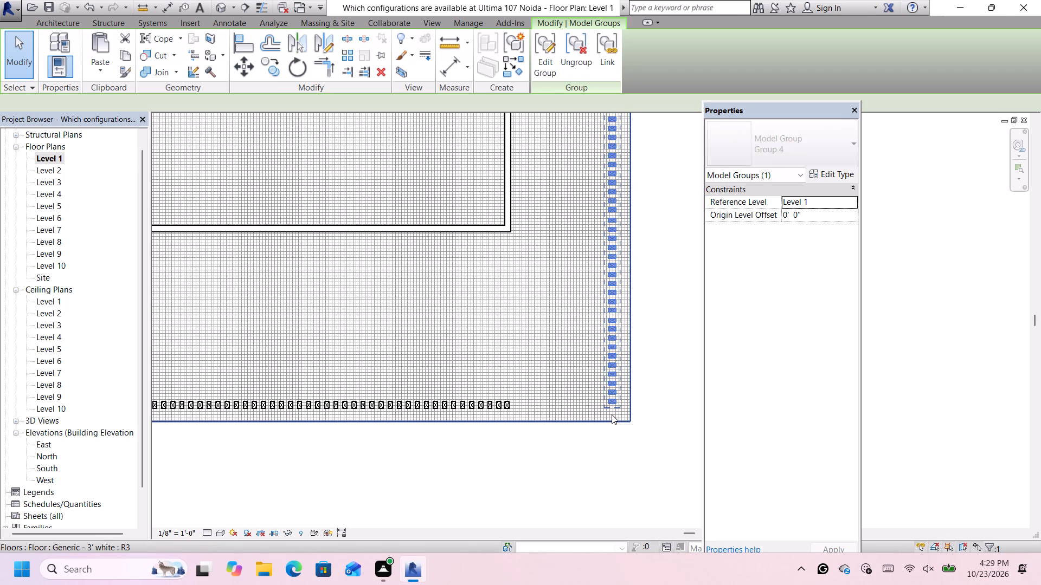
key(Up)
key(Up)
key(Up)
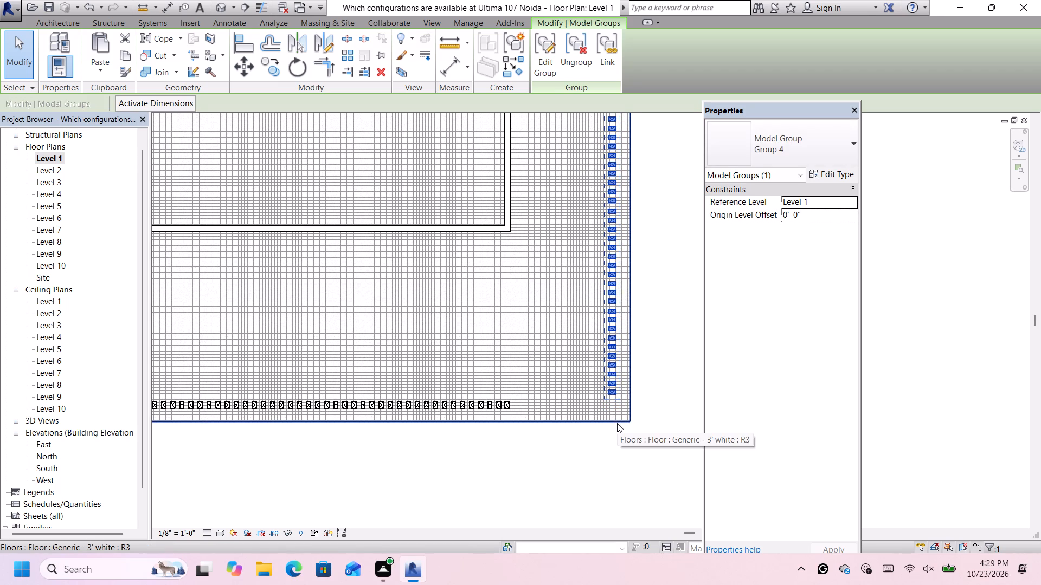
scroll(612, 413, up, 3)
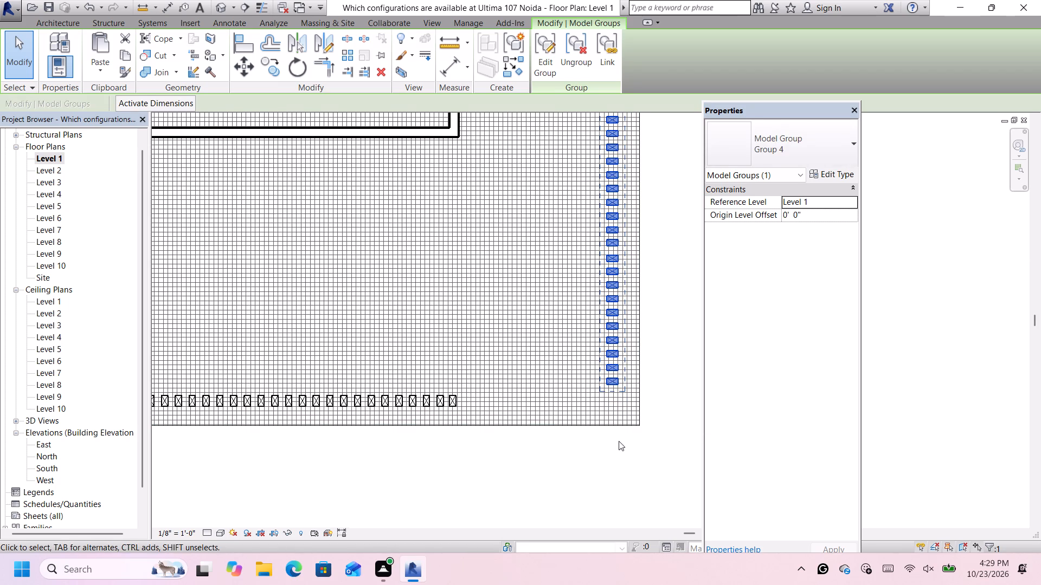
click(619, 441)
Copy the south column group horizontally east from its west end so the copy continues directly from the row's east end.
click(455, 401)
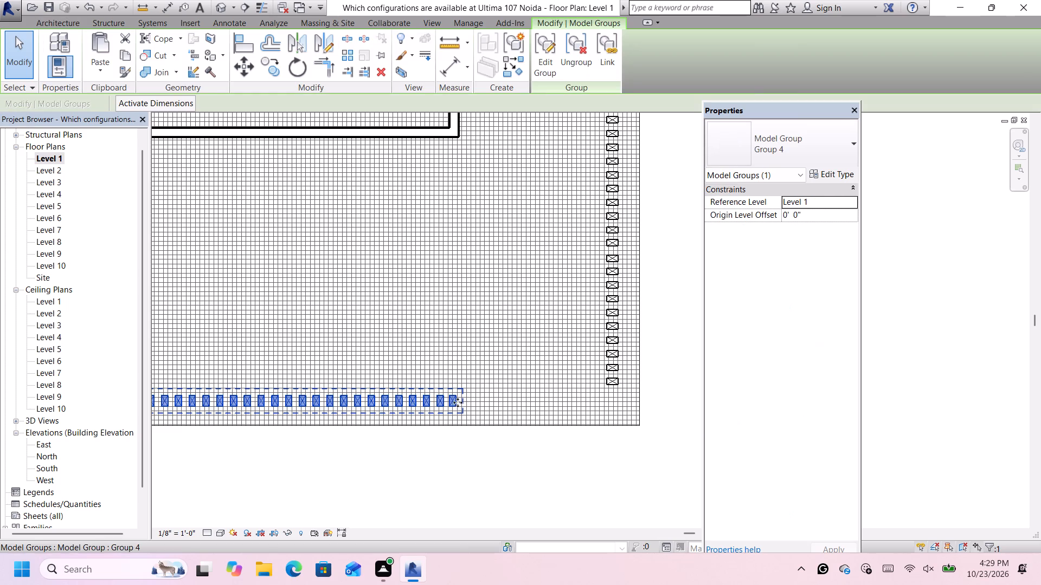
click(273, 67)
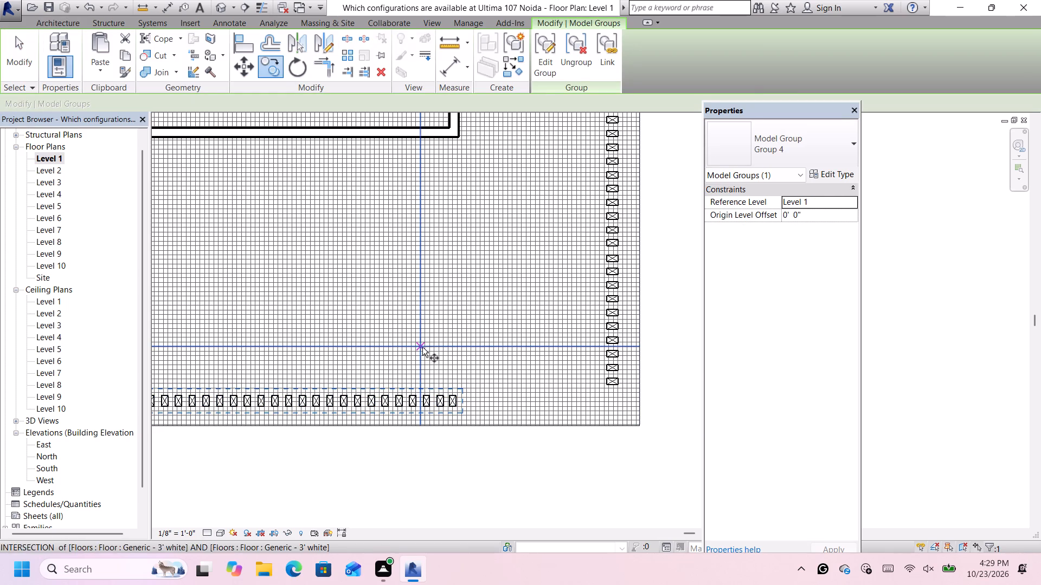
scroll(449, 411, down, 13)
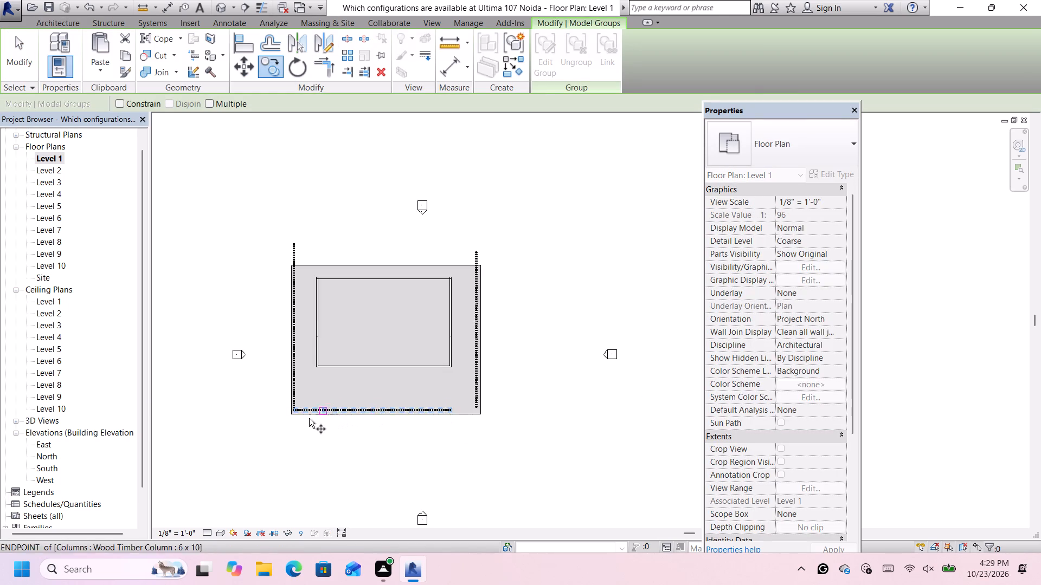
scroll(307, 419, up, 8)
click(294, 404)
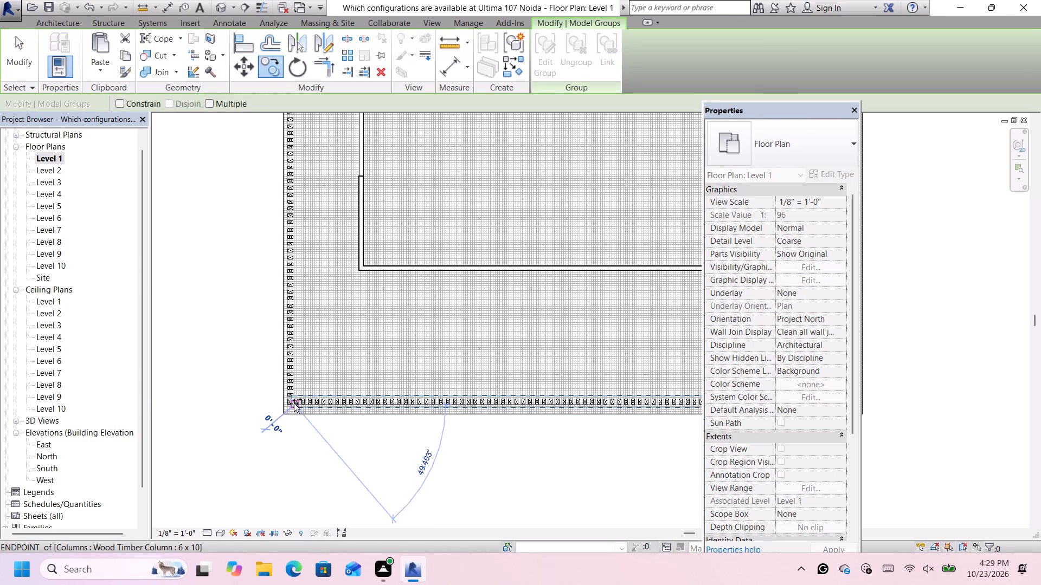
scroll(295, 404, down, 6)
scroll(506, 408, up, 7)
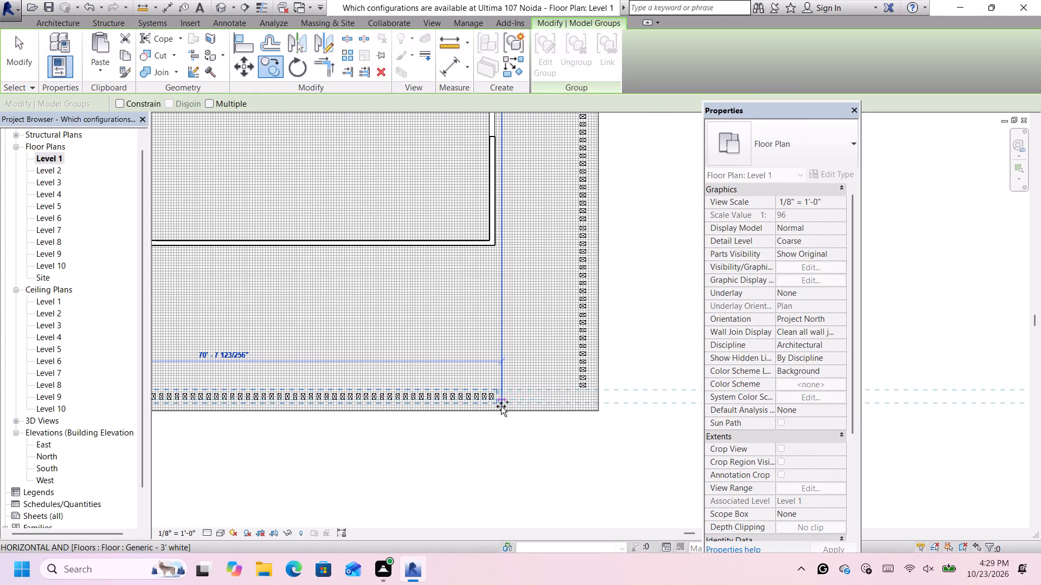
scroll(496, 405, up, 6)
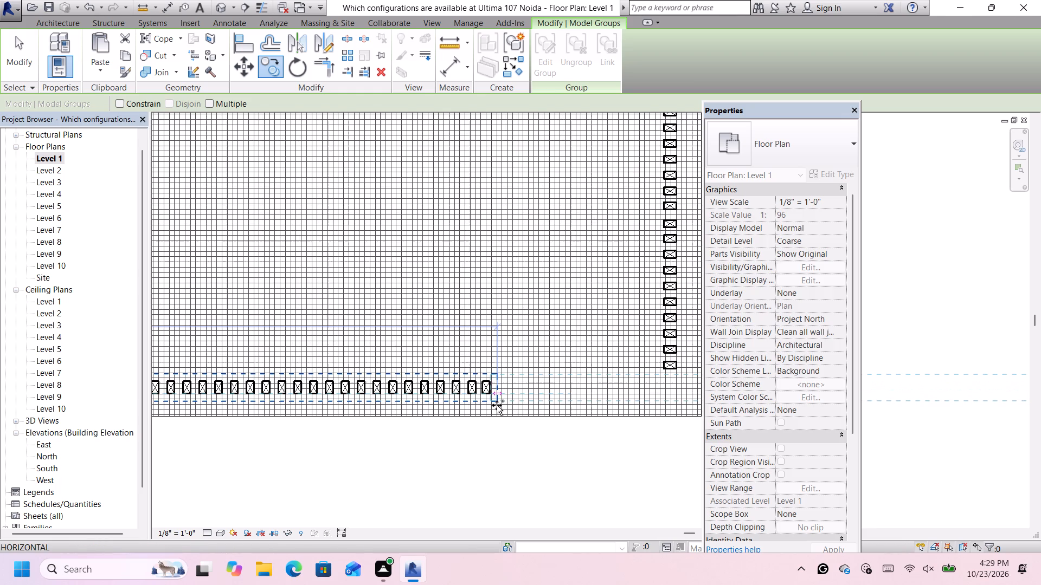
click(496, 405)
scroll(500, 407, down, 5)
scroll(599, 444, down, 10)
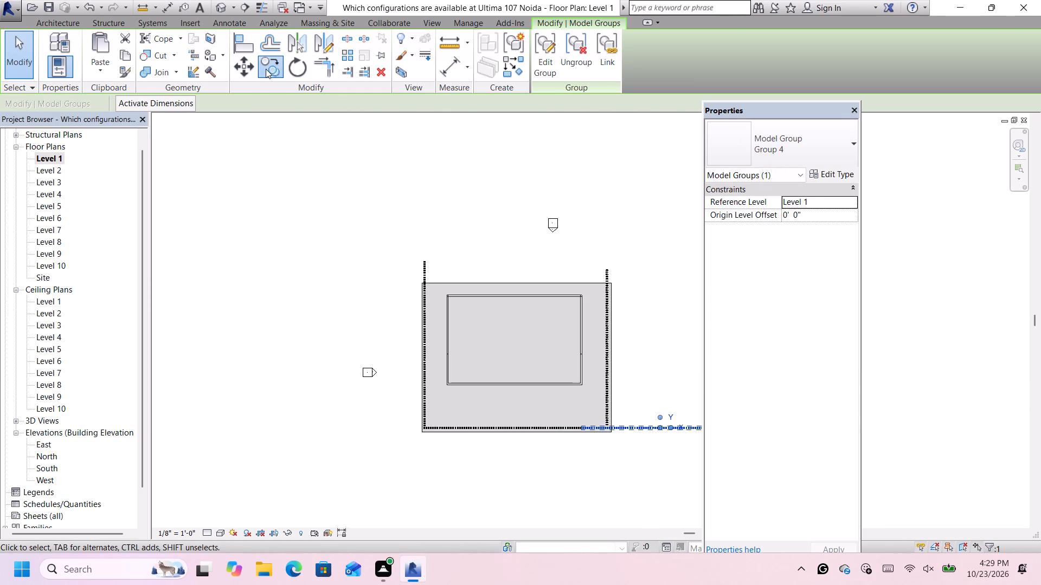
Copy the eastern extension of the south row to the slab's north edge, starting beside the west column row at the northwest corner.
click(266, 69)
scroll(563, 378, up, 6)
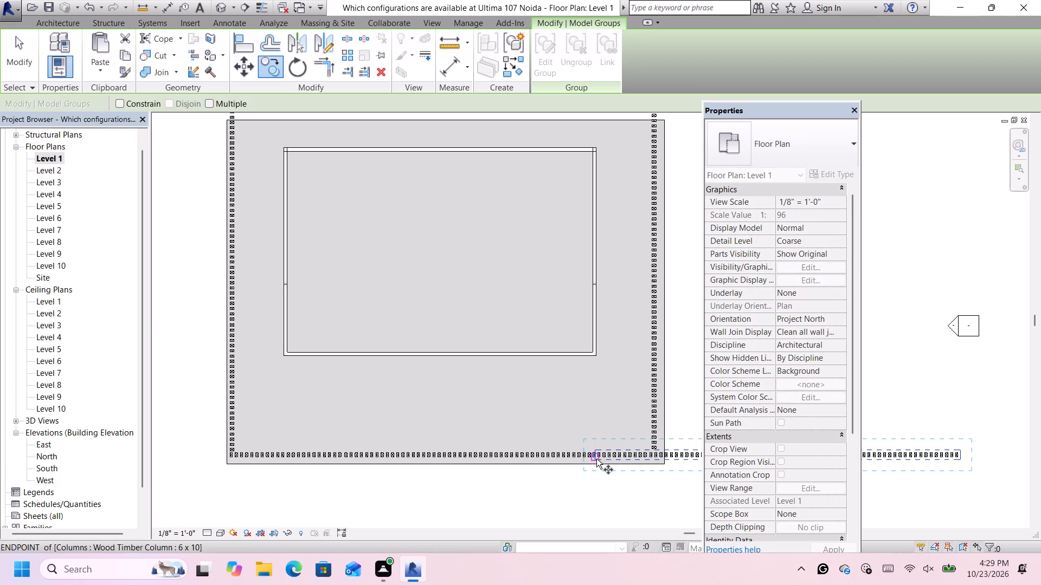
click(596, 459)
scroll(262, 95, down, 5)
scroll(249, 131, up, 2)
scroll(249, 131, down, 3)
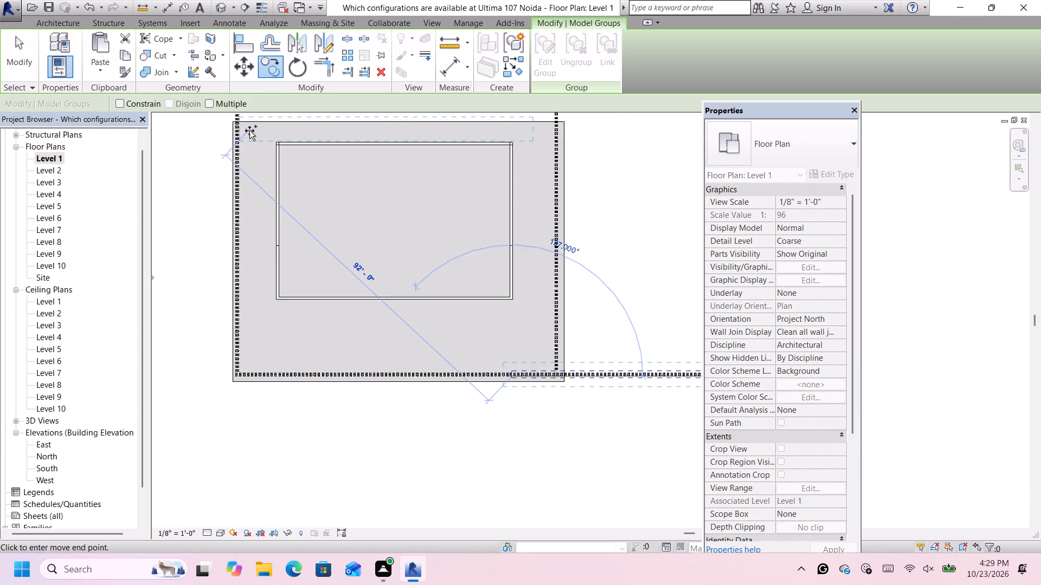
scroll(249, 131, down, 5)
scroll(247, 131, up, 10)
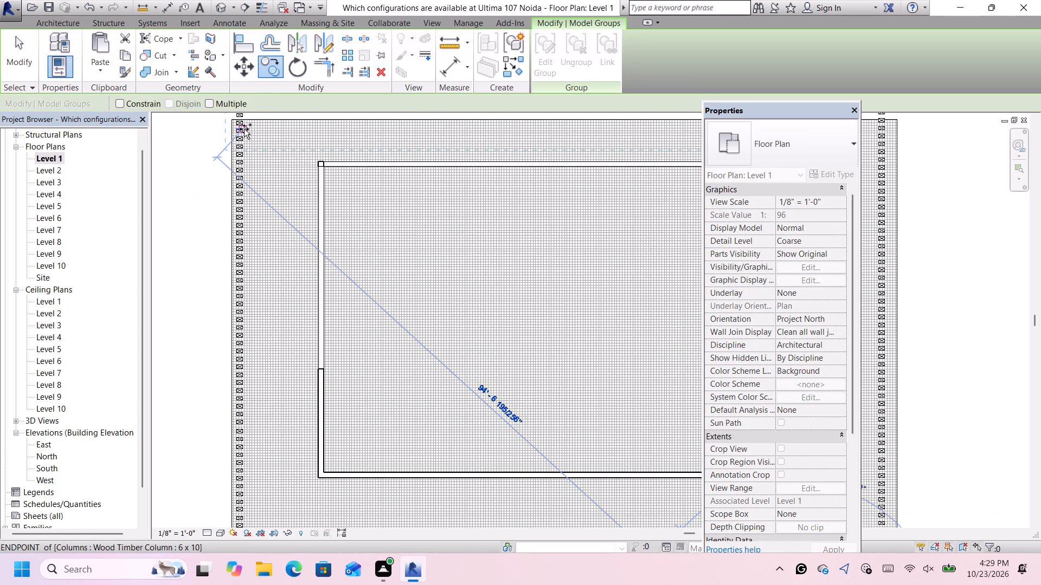
scroll(246, 127, down, 6)
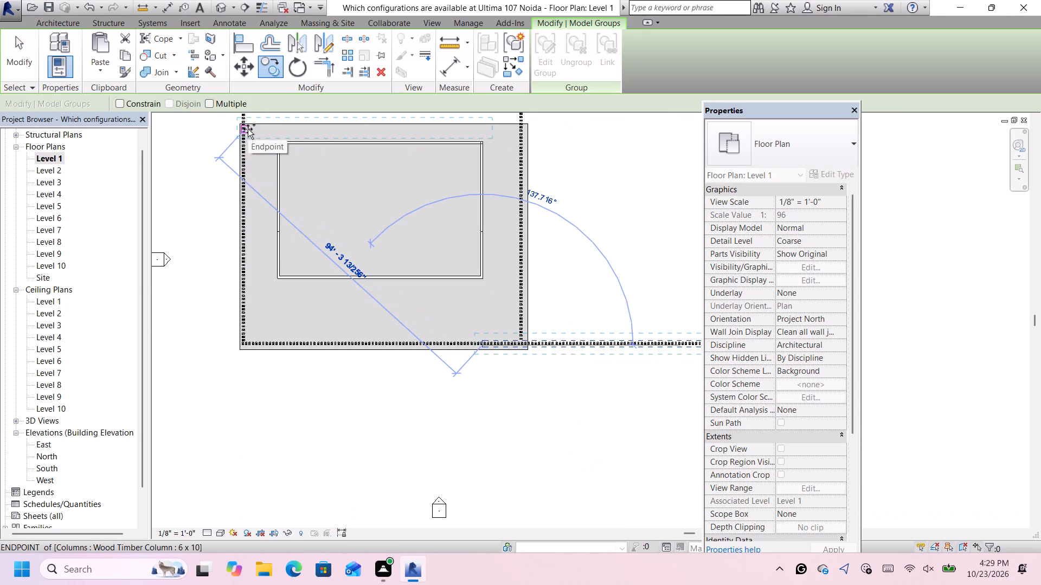
click(248, 129)
Copy the north row's column group horizontally east from its west end so the copy extends the row past the slab's northeast corner.
scroll(325, 135, up, 2)
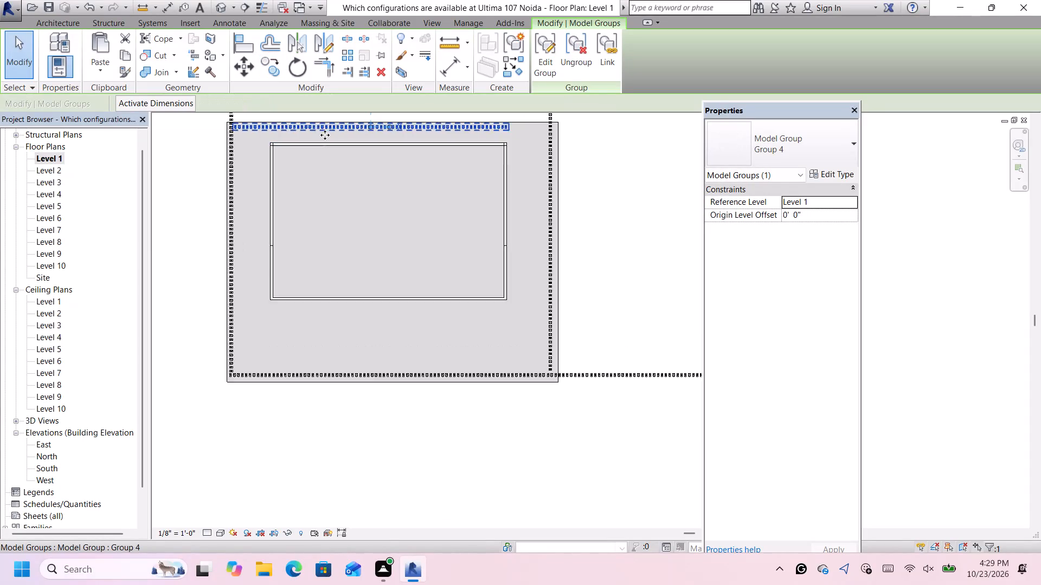
scroll(302, 136, up, 2)
scroll(276, 134, down, 1)
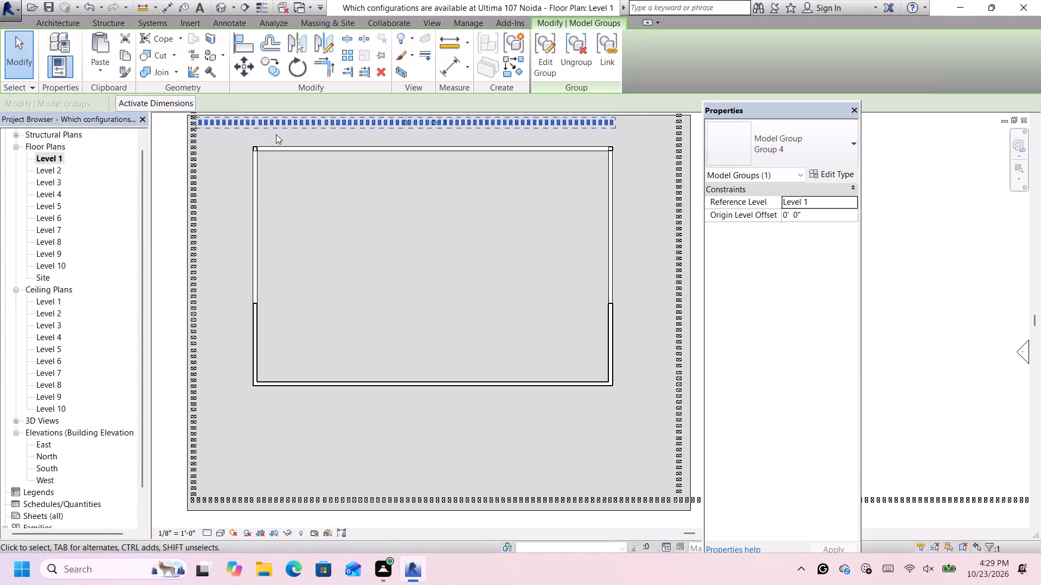
scroll(276, 134, down, 2)
scroll(457, 120, down, 1)
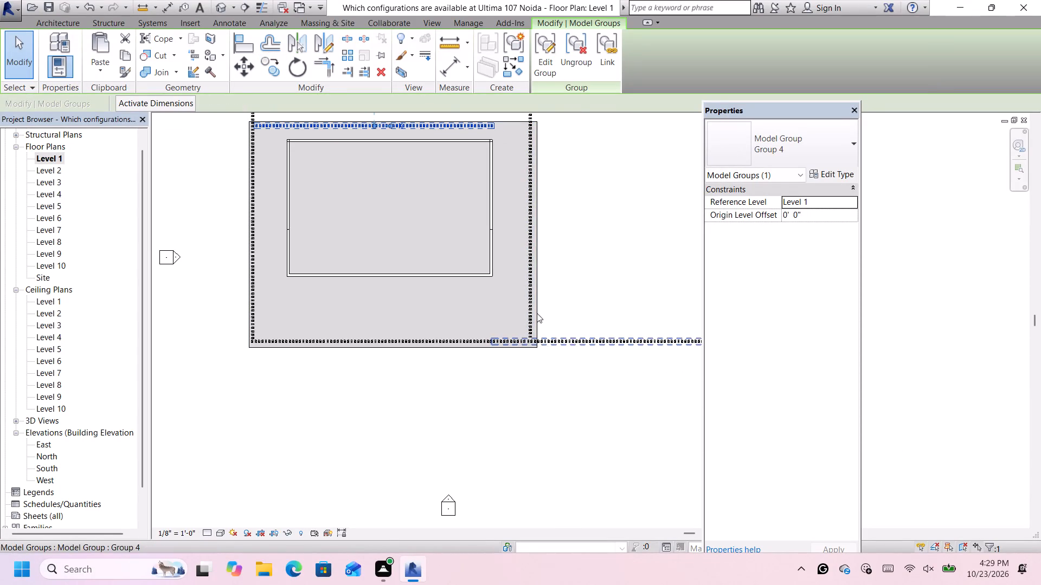
scroll(535, 129, up, 5)
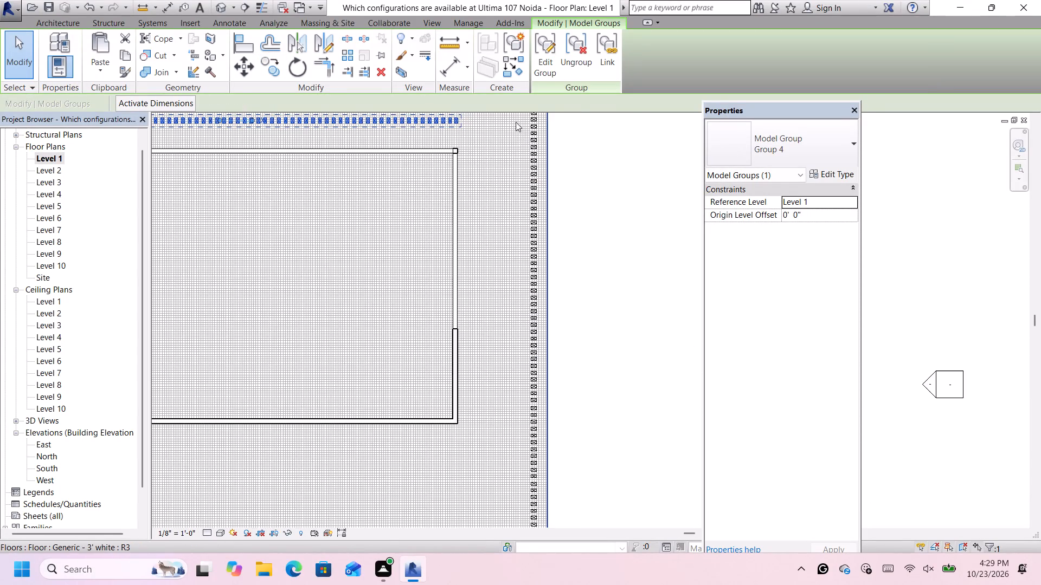
scroll(512, 118, down, 16)
scroll(539, 121, up, 1)
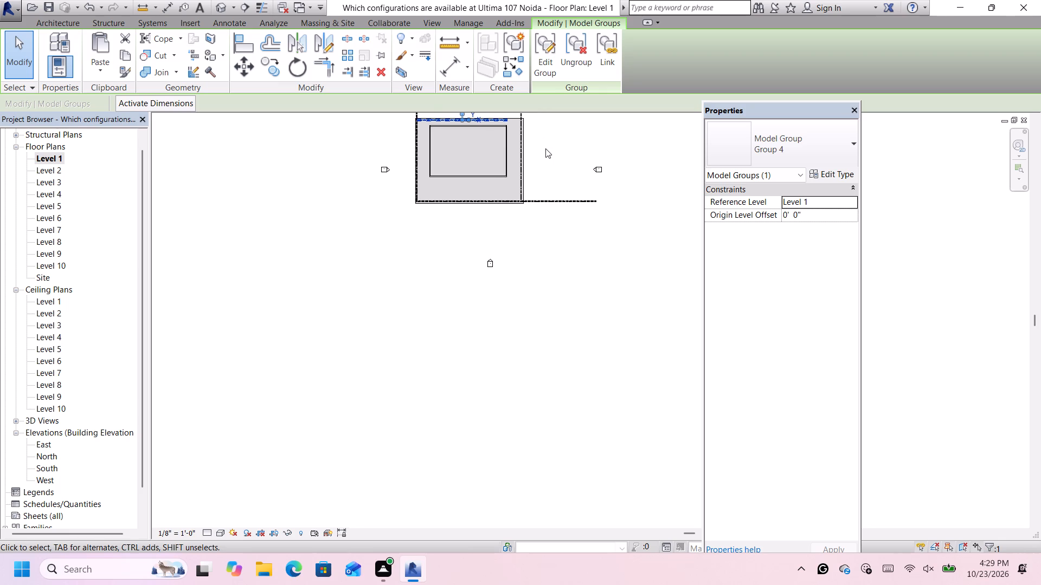
scroll(545, 147, down, 3)
scroll(504, 119, up, 12)
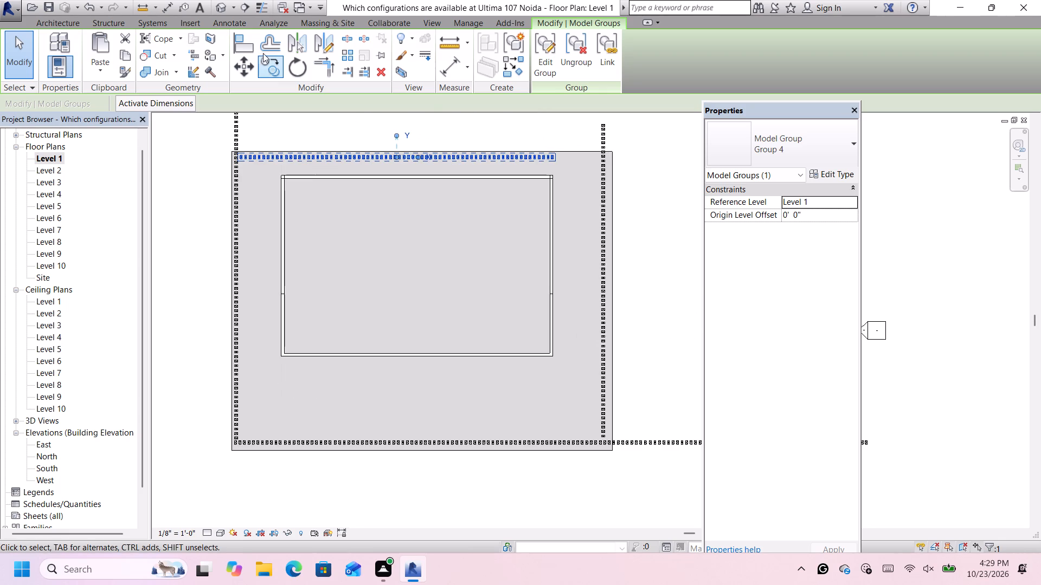
click(270, 68)
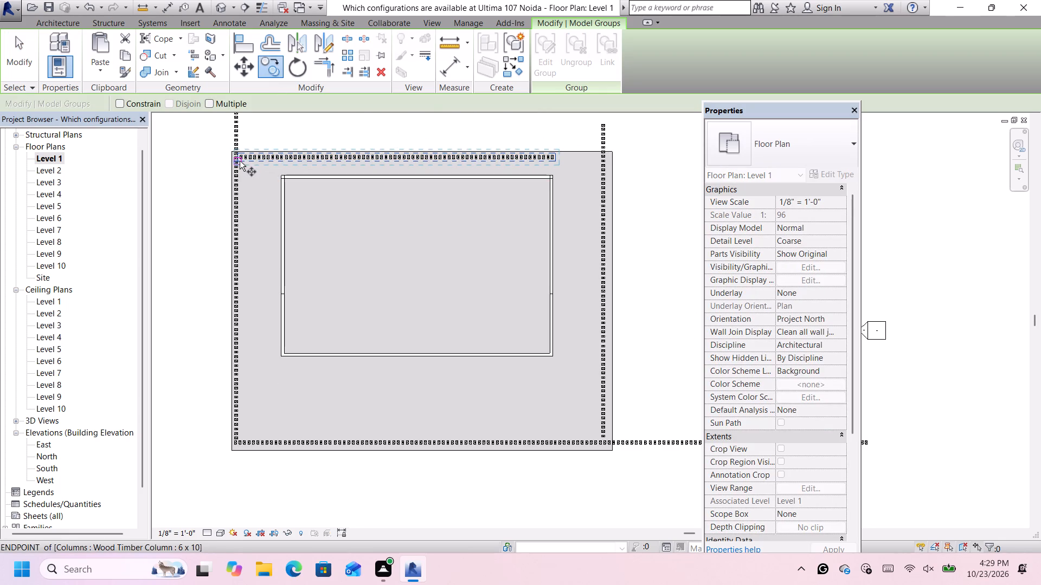
scroll(241, 160, up, 7)
click(239, 159)
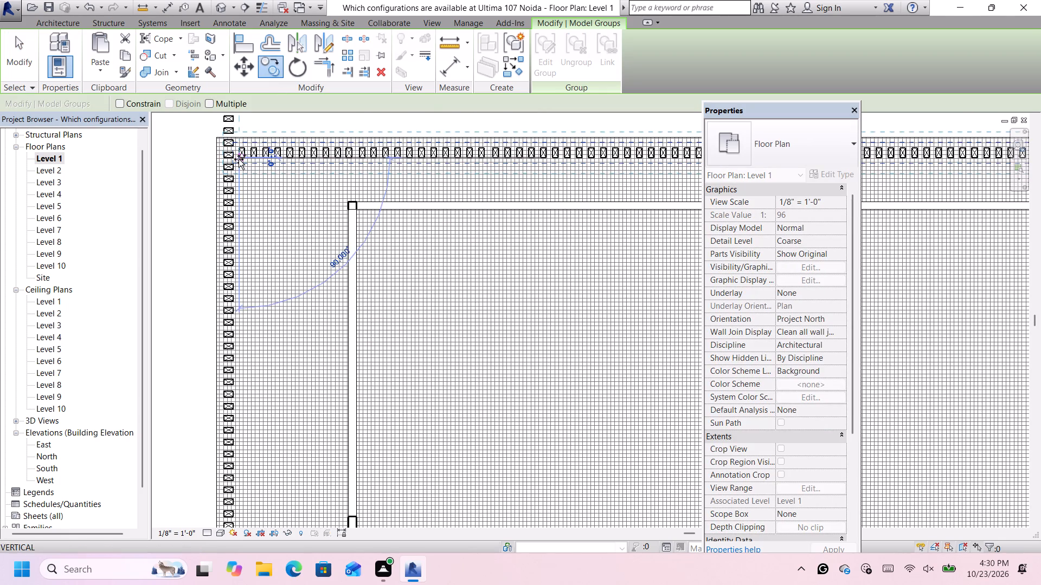
scroll(239, 159, down, 12)
scroll(436, 162, up, 4)
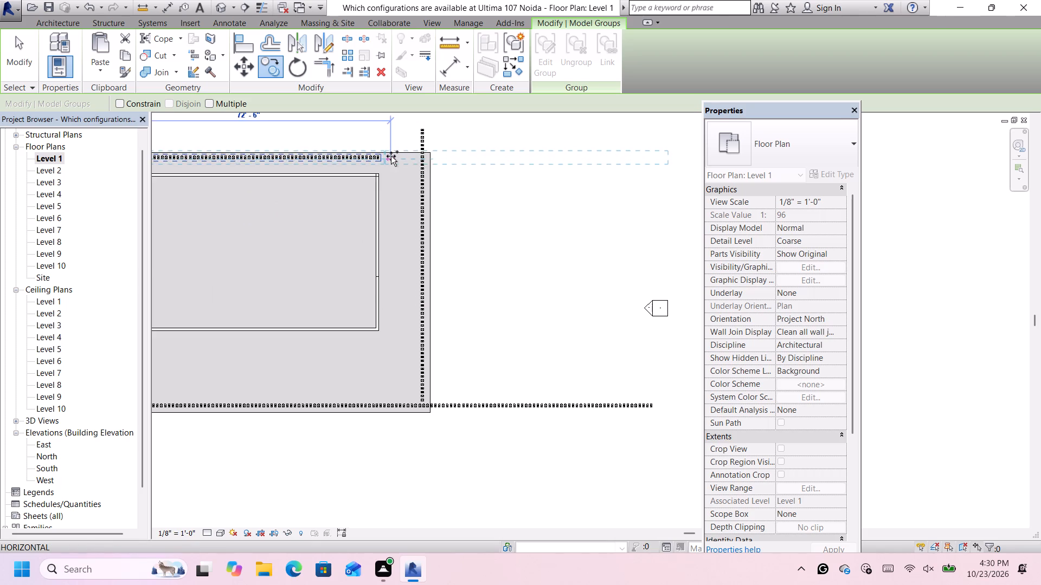
scroll(391, 156, up, 5)
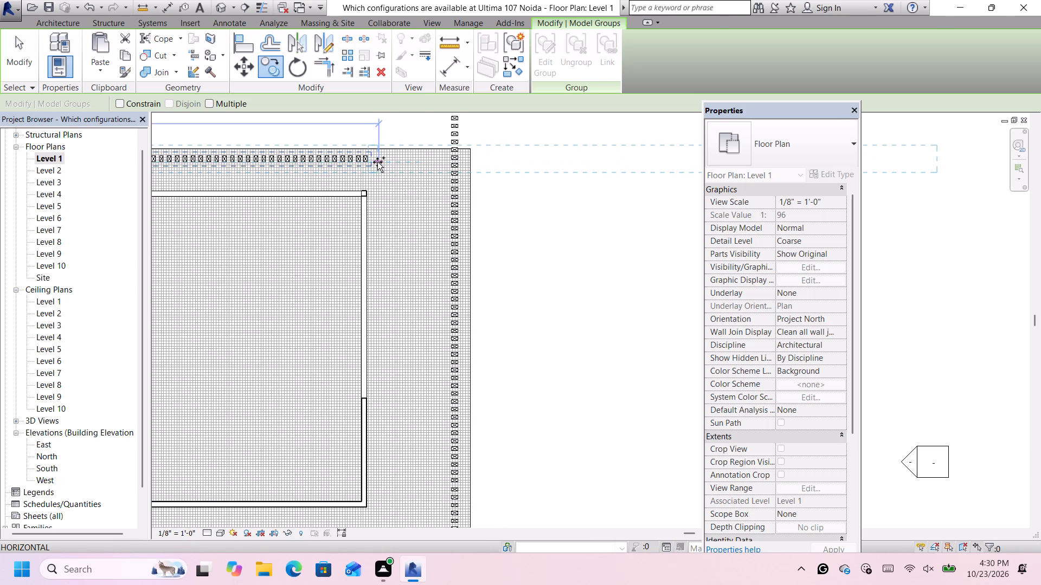
click(377, 162)
scroll(383, 168, up, 5)
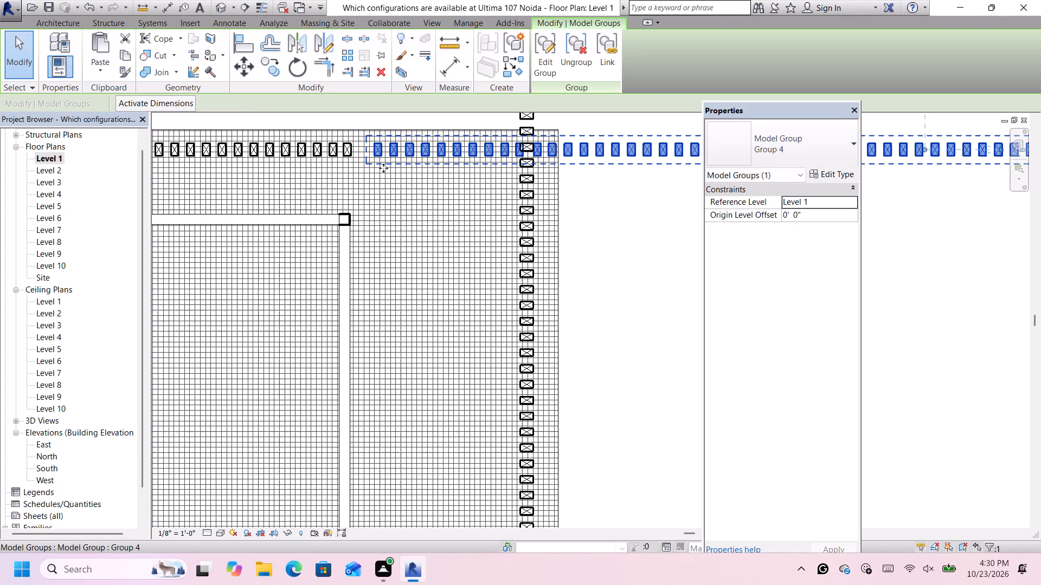
Nudge the copied north column group west until it closes the gap to the original row's east end.
key(Left)
key(Left)
key(Left)
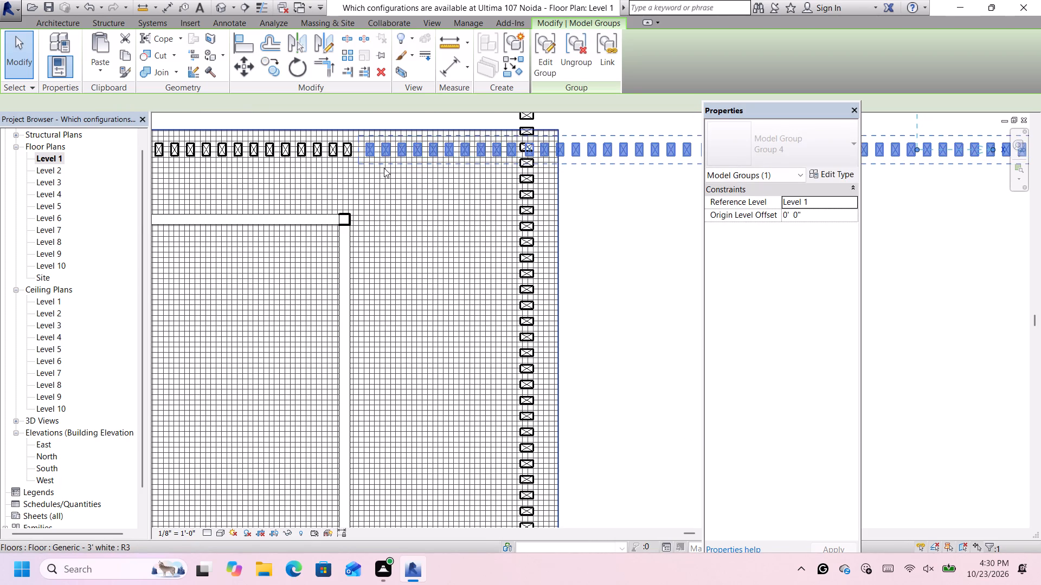
key(Left)
key(Left)
key(Left)
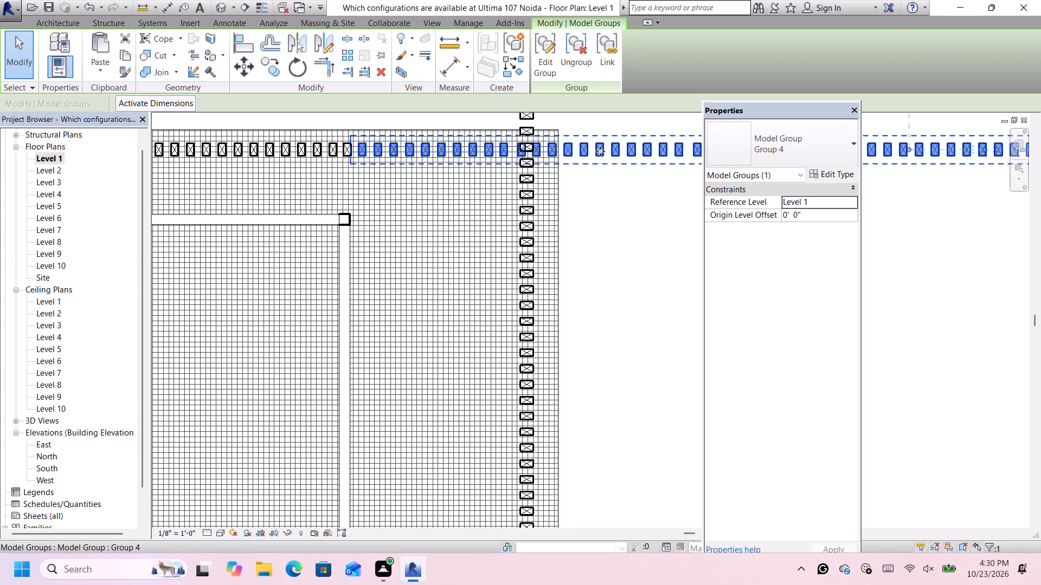
Ungroup the north row's eastern extension and the east column group where they cross at the northeast corner.
click(583, 45)
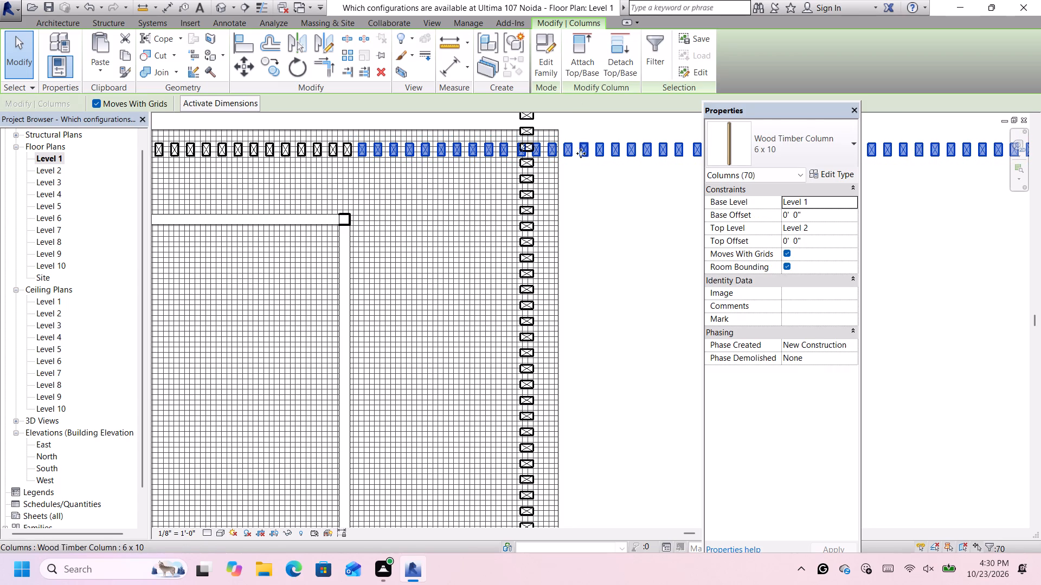
scroll(510, 157, up, 3)
click(620, 183)
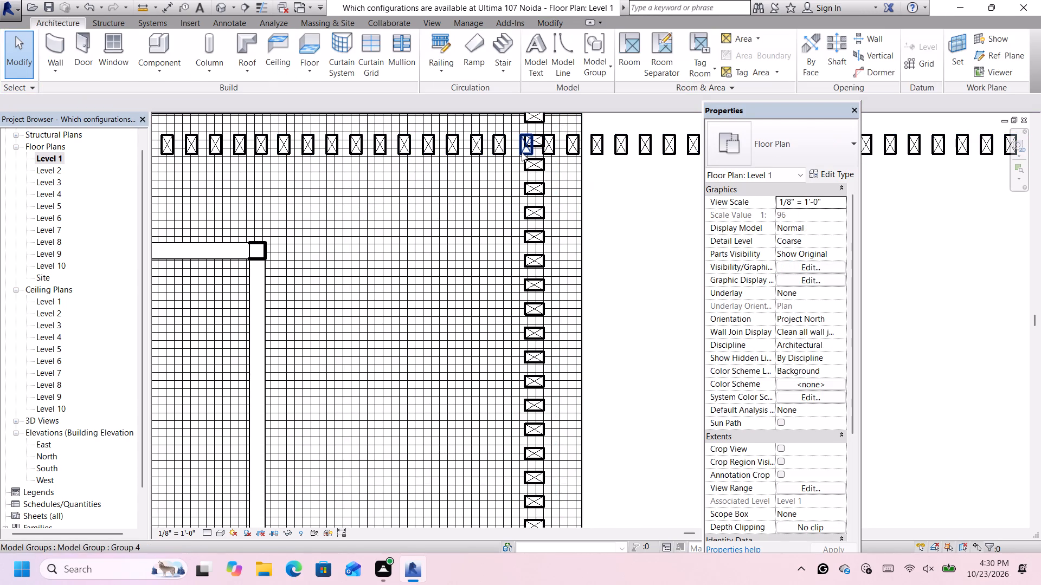
click(522, 152)
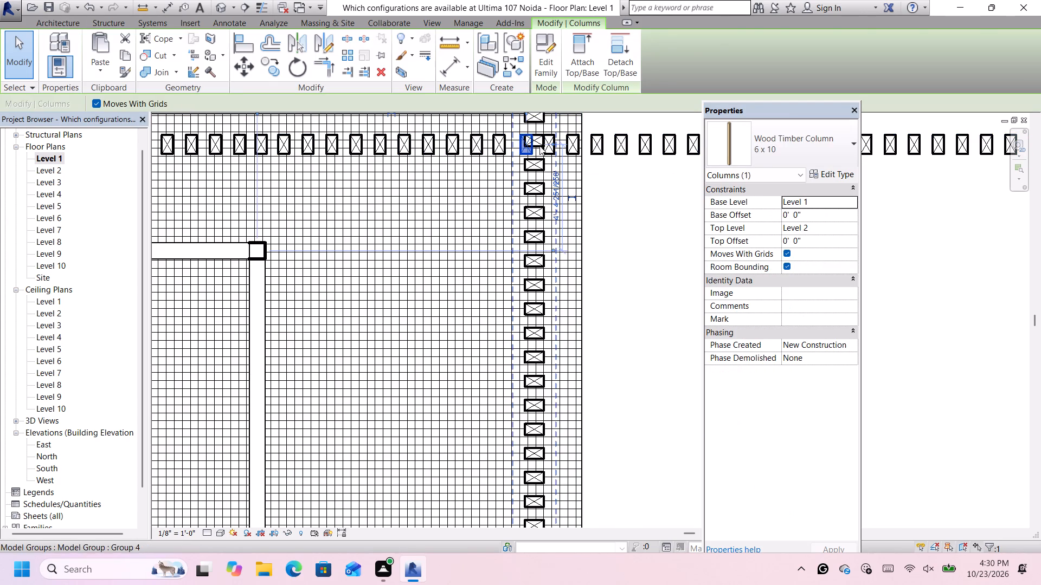
click(618, 197)
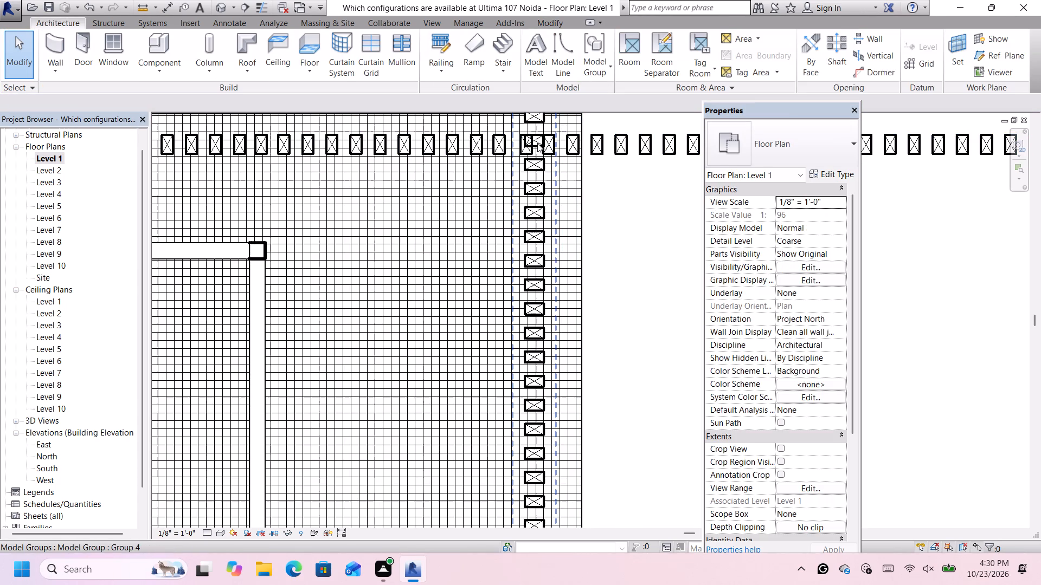
click(537, 143)
click(573, 56)
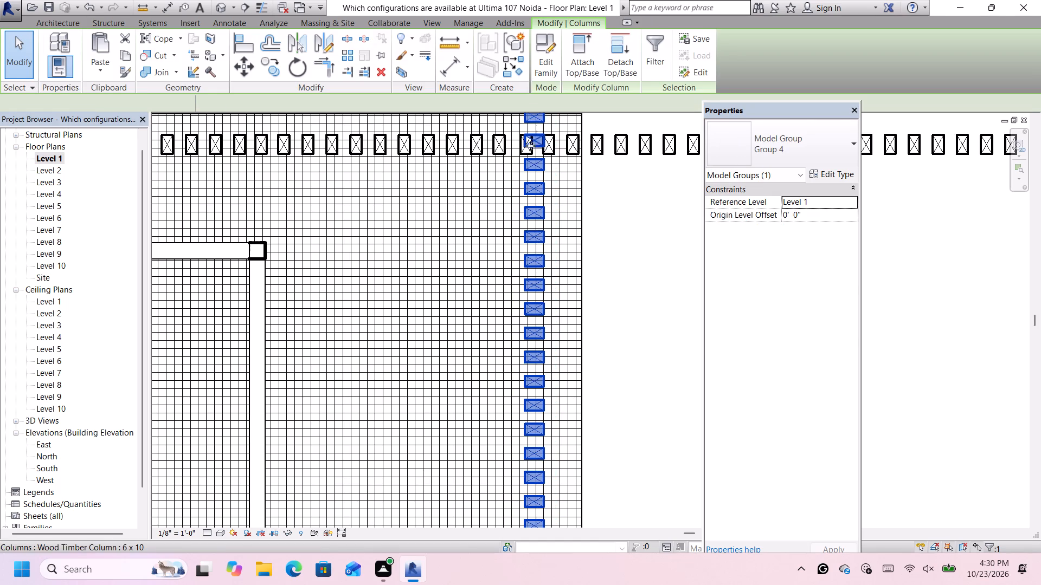
click(632, 220)
Delete the east-row column overlapping the north row and the one just north of it at the northeast corner.
click(537, 145)
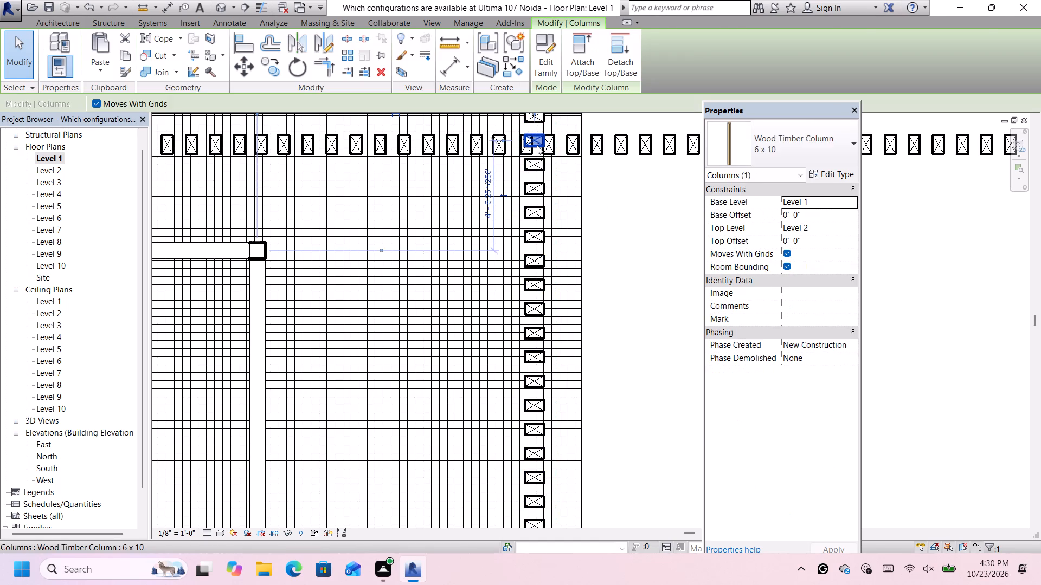
key(Delete)
scroll(537, 144, down, 6)
click(538, 133)
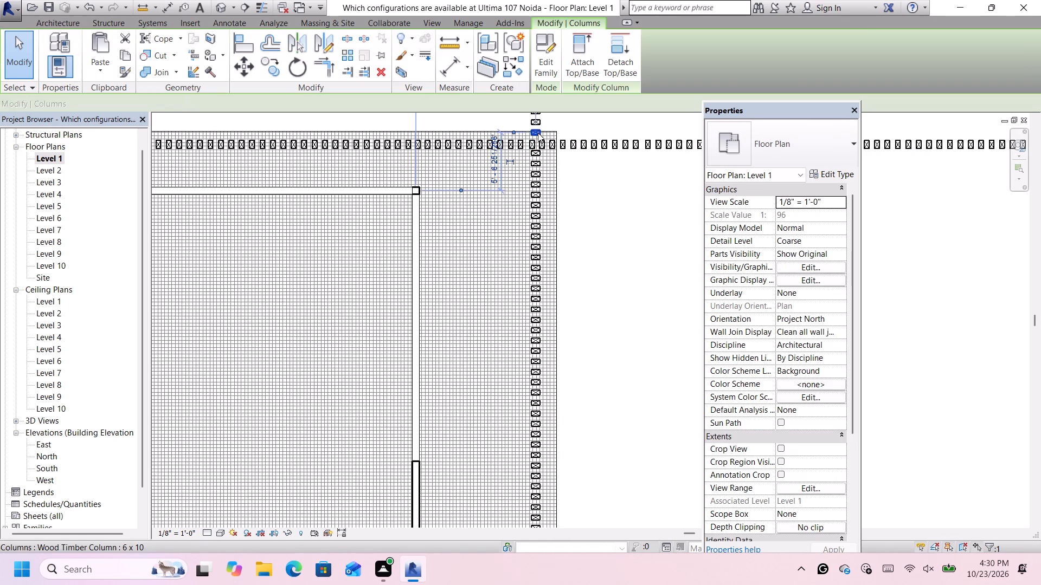
key(Delete)
Delete the two north-row columns just east of the corner column at the slab's northeast corner.
scroll(556, 147, up, 3)
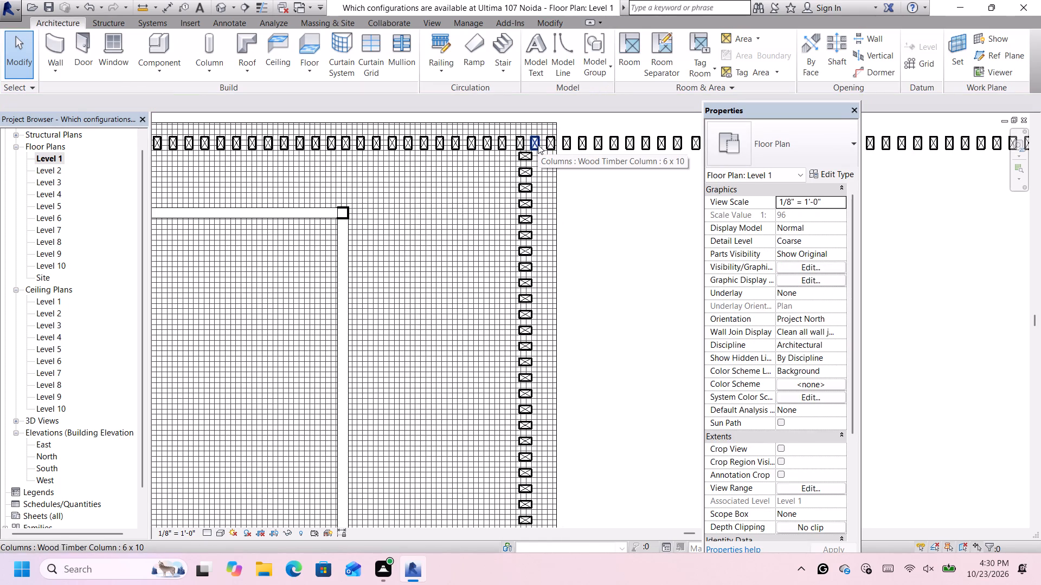
click(538, 145)
key(Delete)
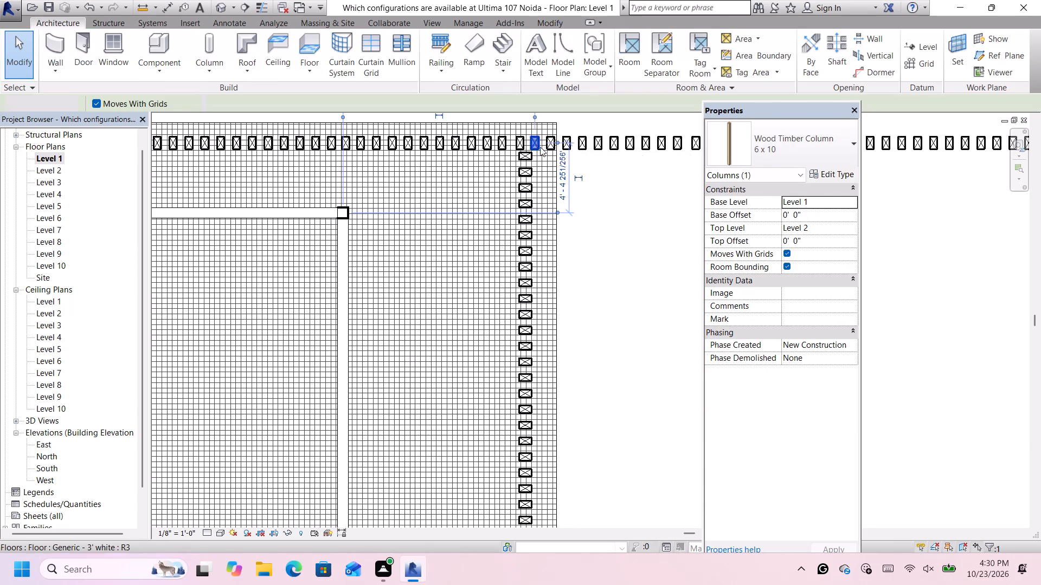
click(549, 146)
key(Delete)
Delete the remaining east-row columns that project north beyond the slab edge.
scroll(564, 147, down, 10)
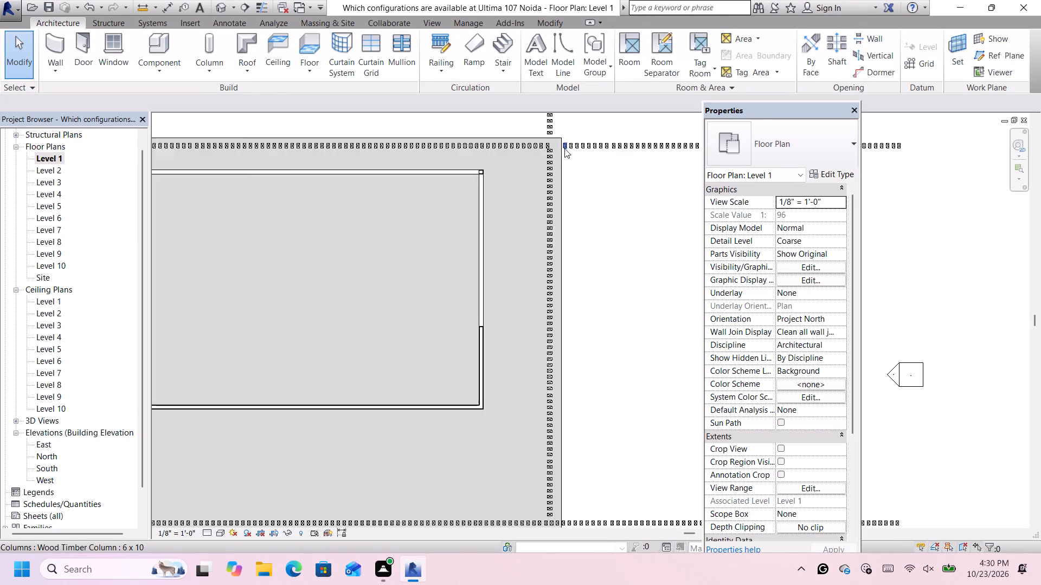
scroll(564, 148, down, 3)
scroll(564, 134, up, 5)
drag(564, 118, 542, 154)
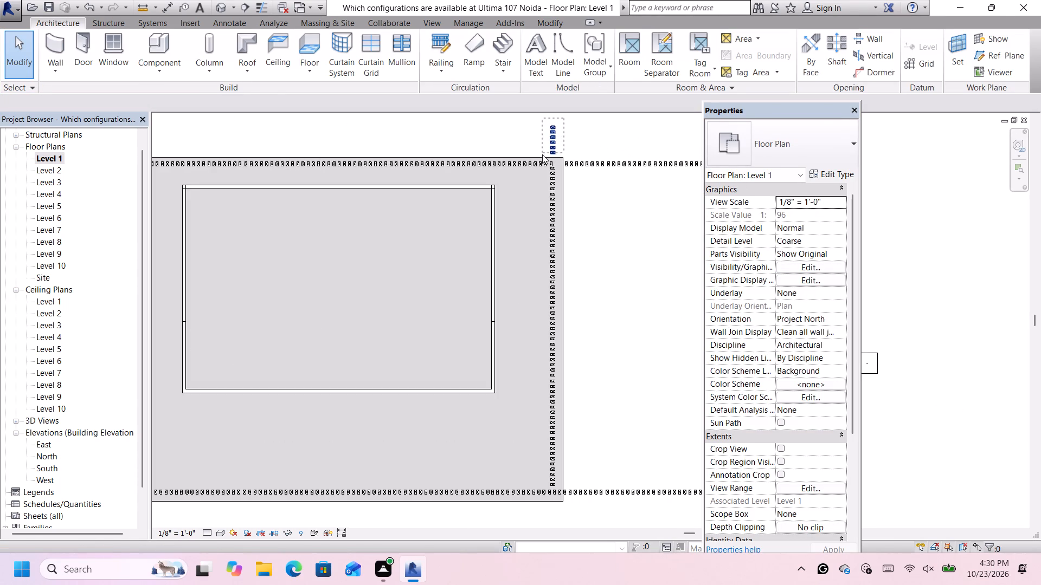
drag(542, 154, 542, 155)
key(Delete)
Delete all the north-row columns that extend east beyond the slab edge.
scroll(626, 160, down, 2)
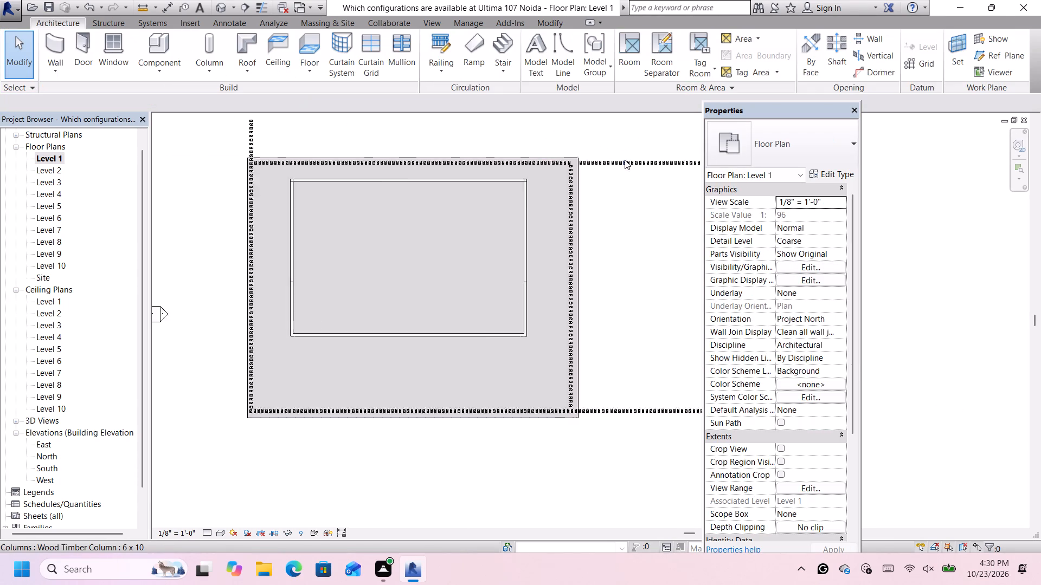
scroll(625, 160, down, 12)
scroll(690, 147, up, 5)
drag(640, 160, 573, 187)
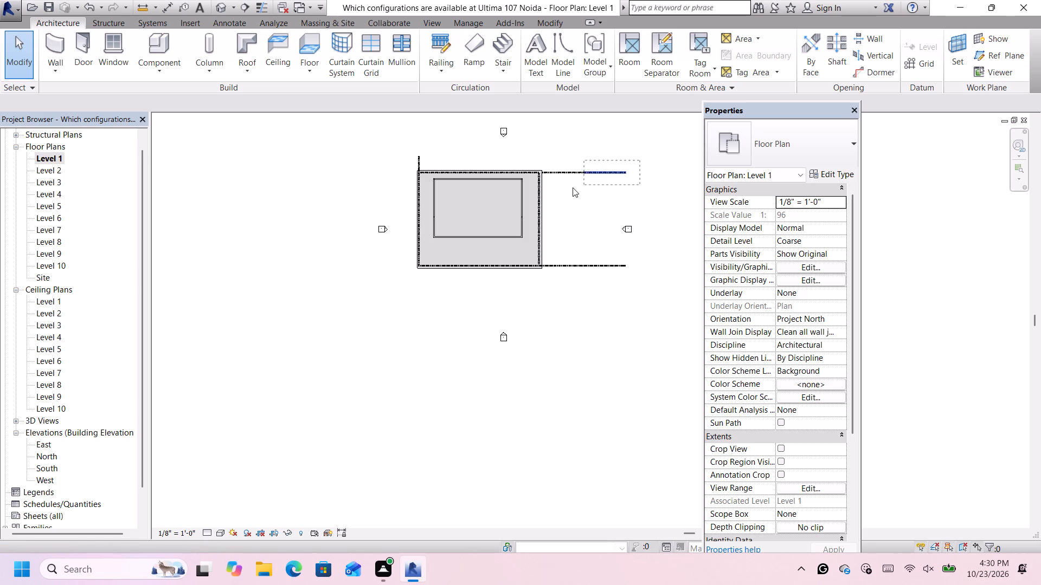
drag(573, 187, 543, 187)
scroll(551, 180, up, 8)
key(Delete)
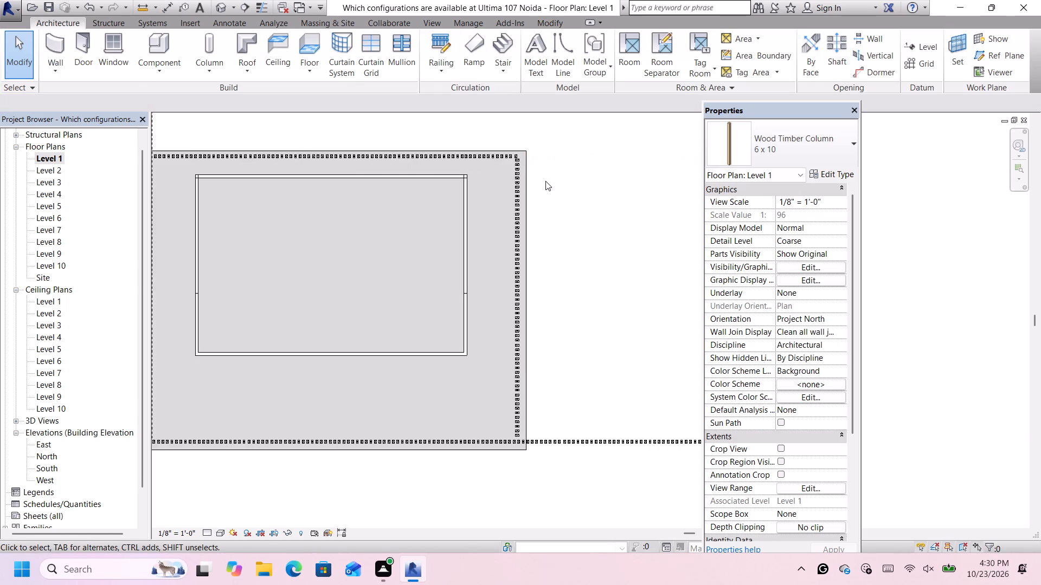
Ungroup the south row's eastern extension at the slab's southeast corner and deselect its columns.
scroll(546, 181, down, 8)
scroll(537, 256, up, 13)
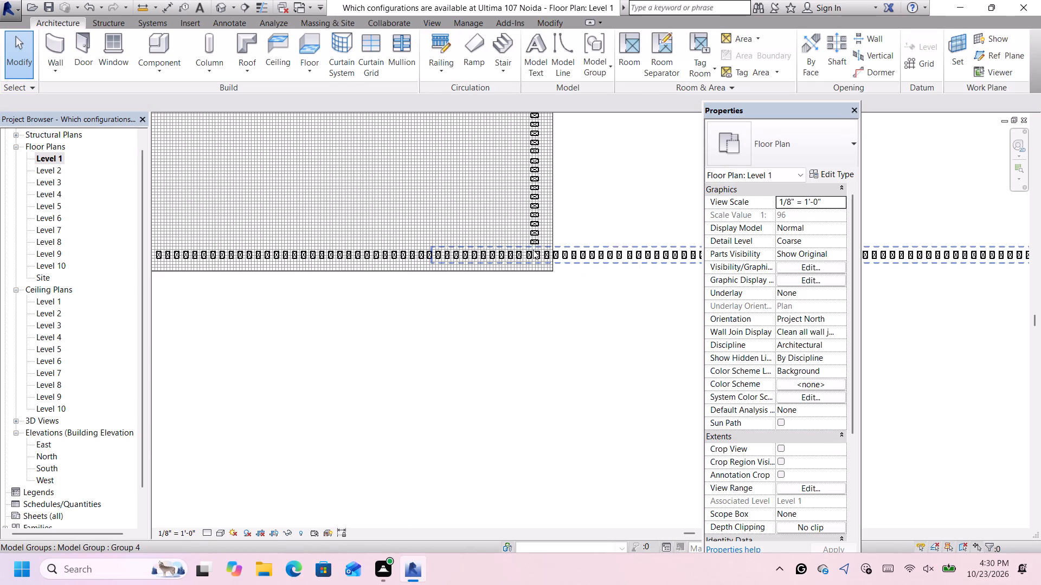
click(531, 250)
click(580, 45)
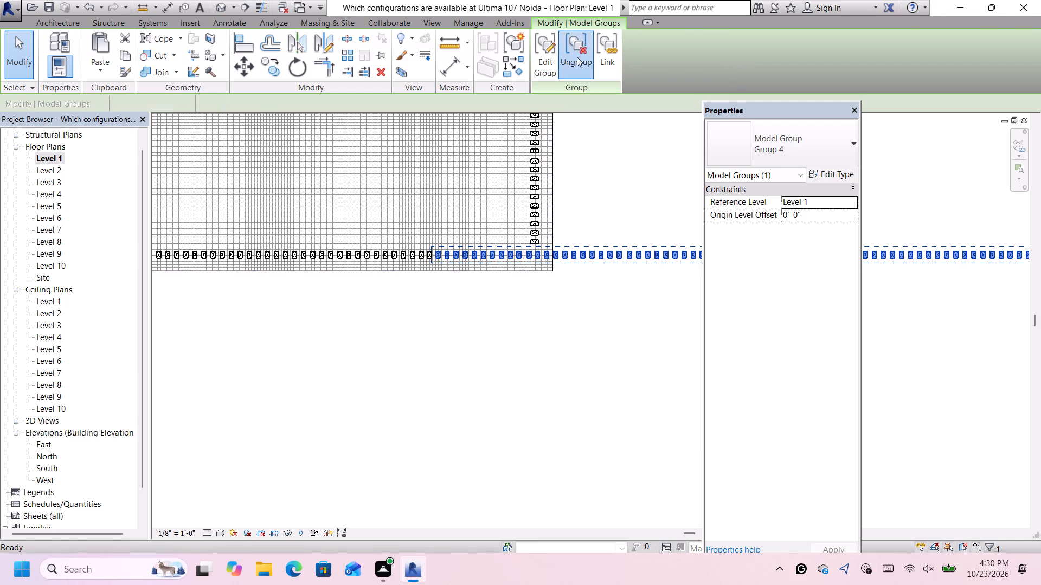
scroll(536, 291, up, 4)
click(550, 303)
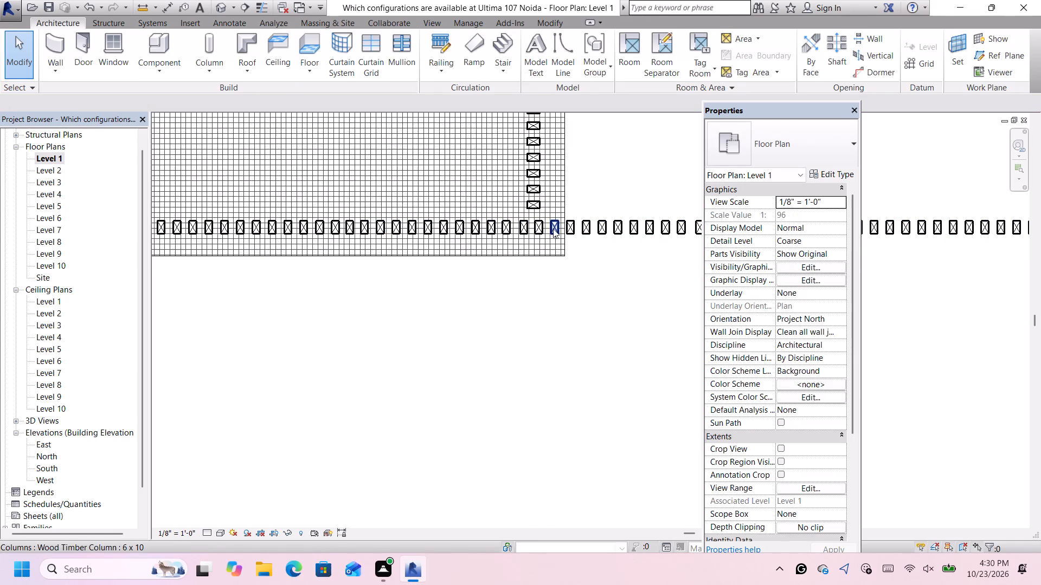
Delete the three south-row columns immediately east of the corner column at the southeast corner.
click(542, 222)
key(Delete)
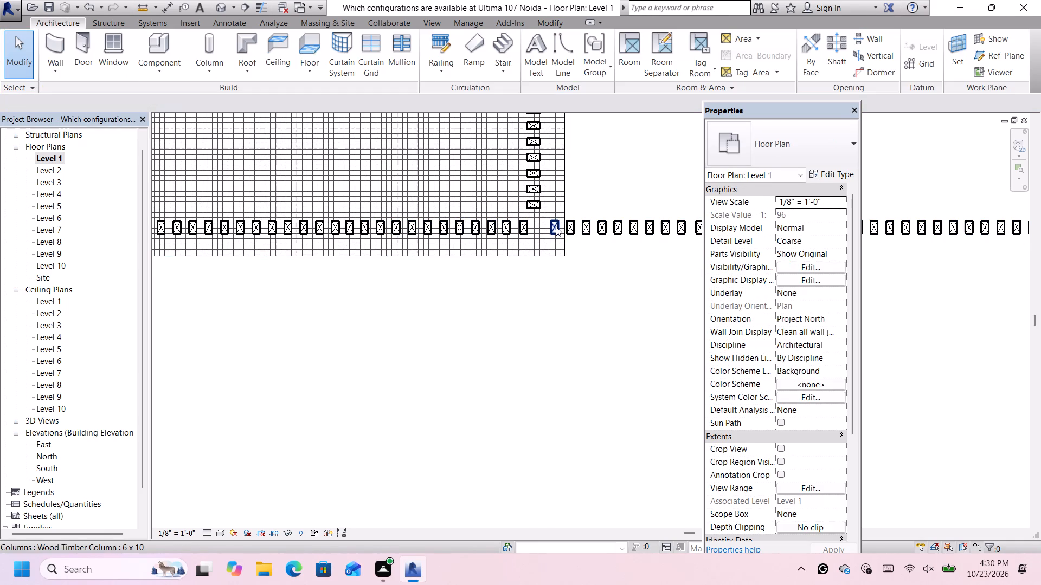
click(556, 226)
key(Delete)
scroll(568, 226, down, 1)
click(568, 226)
key(Delete)
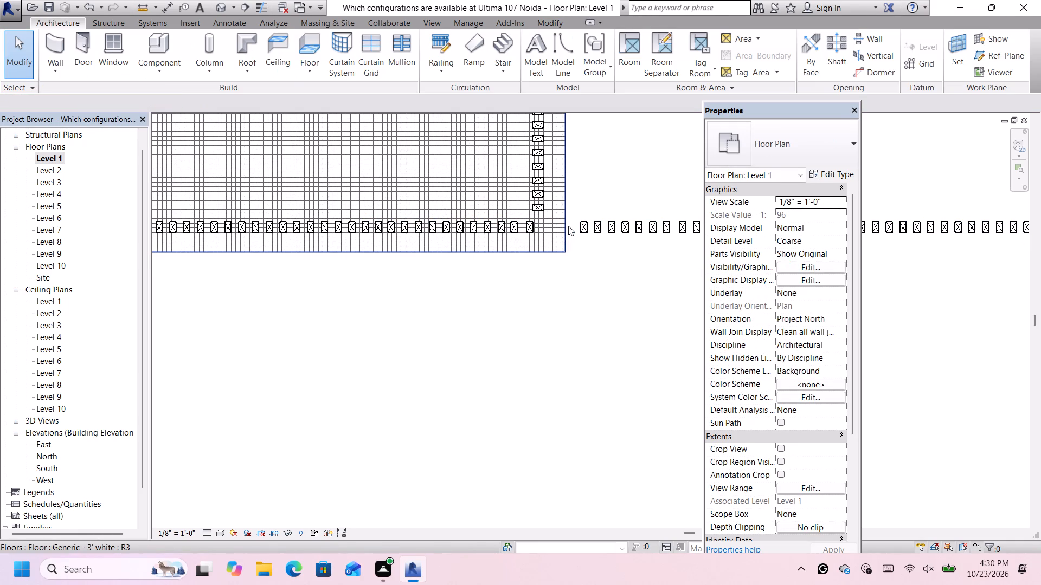
Delete all the remaining south-row timber columns that extend east beyond the slab's southeast corner.
scroll(568, 226, down, 13)
scroll(688, 218, up, 1)
scroll(682, 216, down, 6)
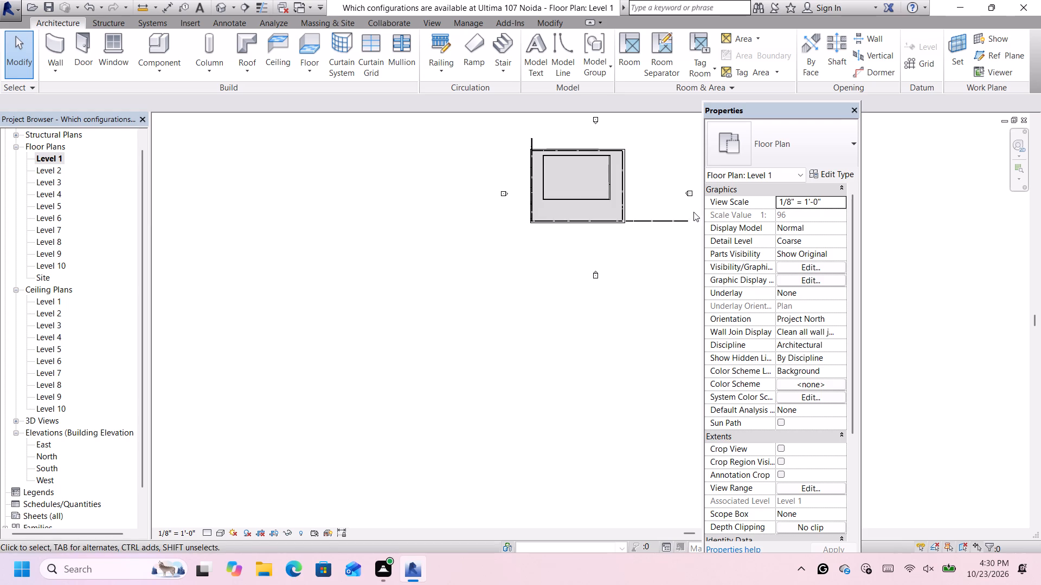
drag(693, 212, 627, 238)
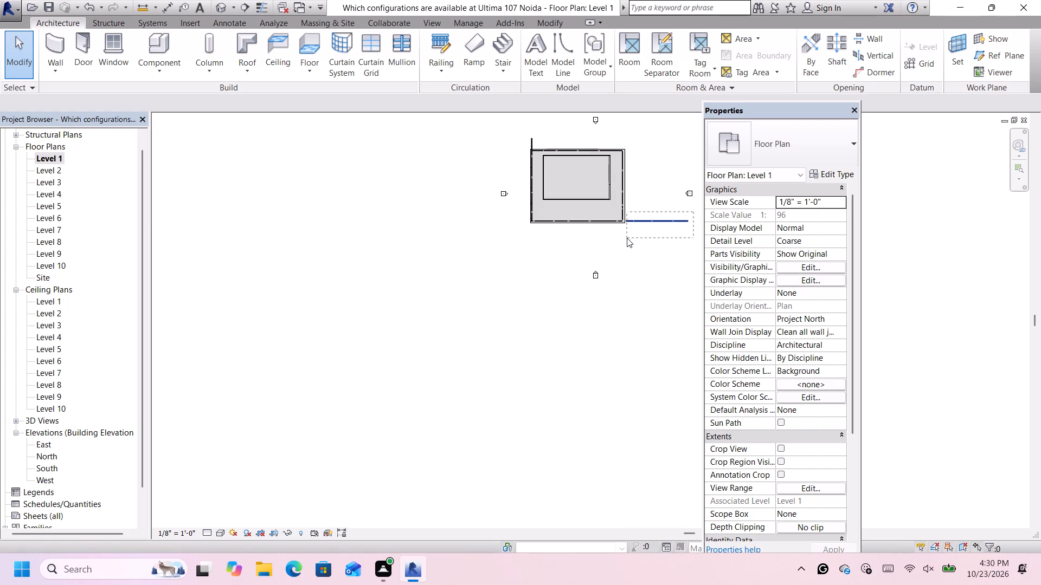
drag(627, 238, 626, 239)
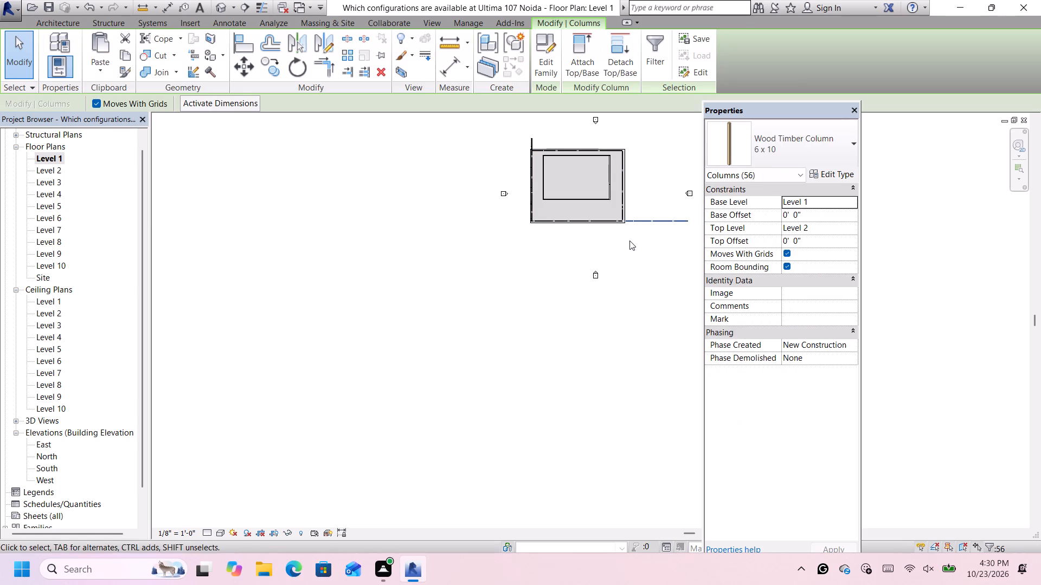
scroll(627, 228, up, 10)
key(Delete)
Ungroup the west row's column group that runs north past the slab's northwest corner and deselect its columns.
scroll(627, 229, down, 10)
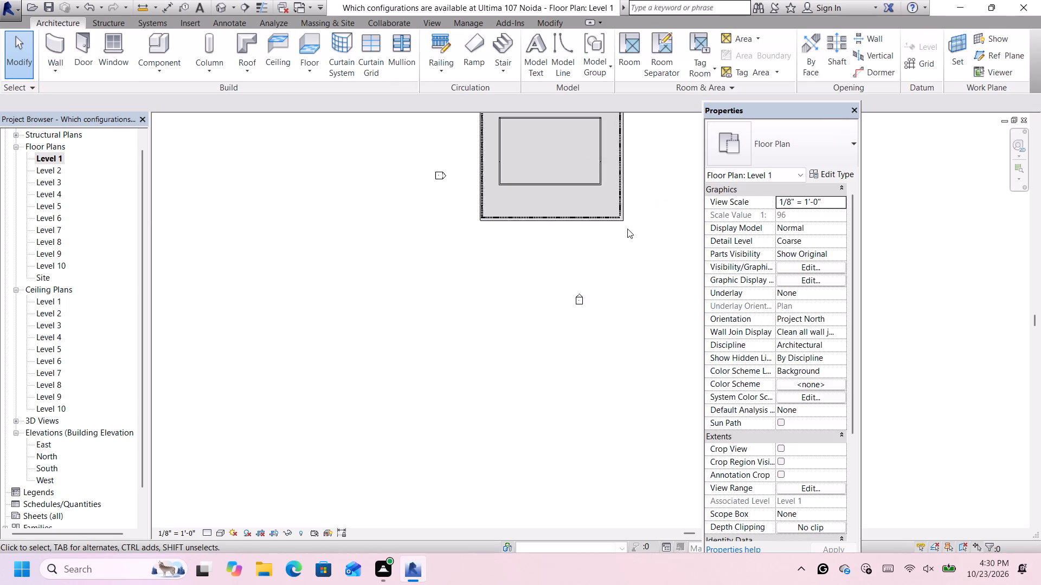
scroll(627, 229, down, 9)
scroll(624, 192, up, 7)
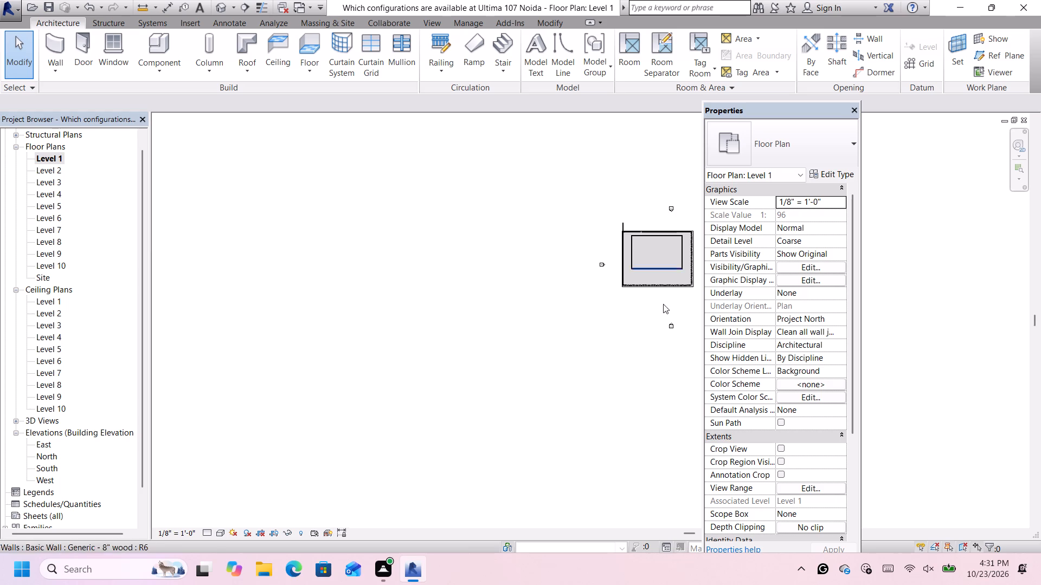
scroll(670, 307, up, 7)
scroll(568, 200, down, 4)
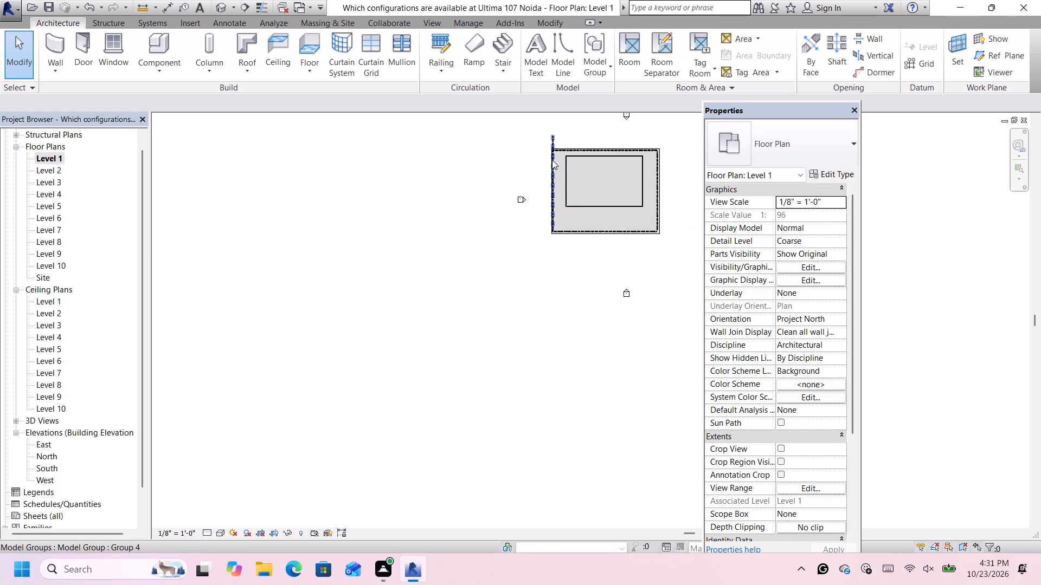
scroll(559, 147, up, 8)
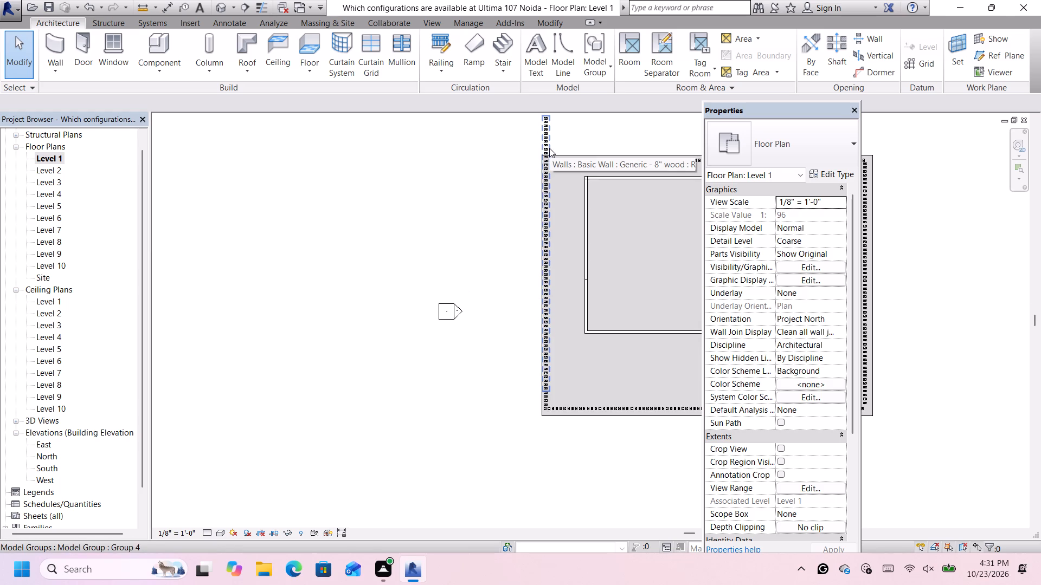
click(549, 148)
scroll(552, 151, up, 6)
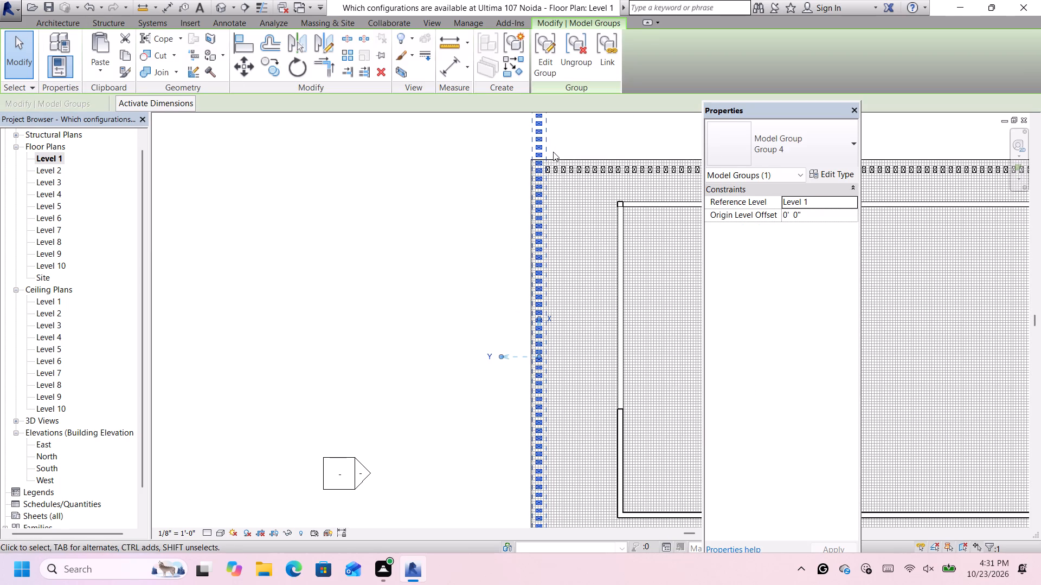
scroll(553, 152, up, 5)
scroll(553, 152, down, 14)
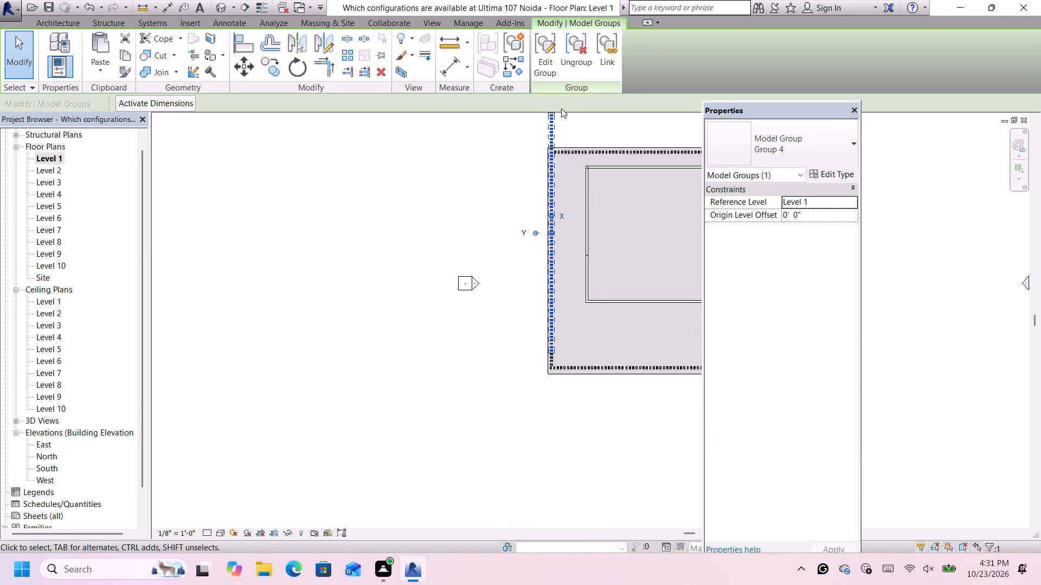
scroll(561, 108, down, 1)
scroll(558, 111, up, 7)
scroll(536, 137, down, 2)
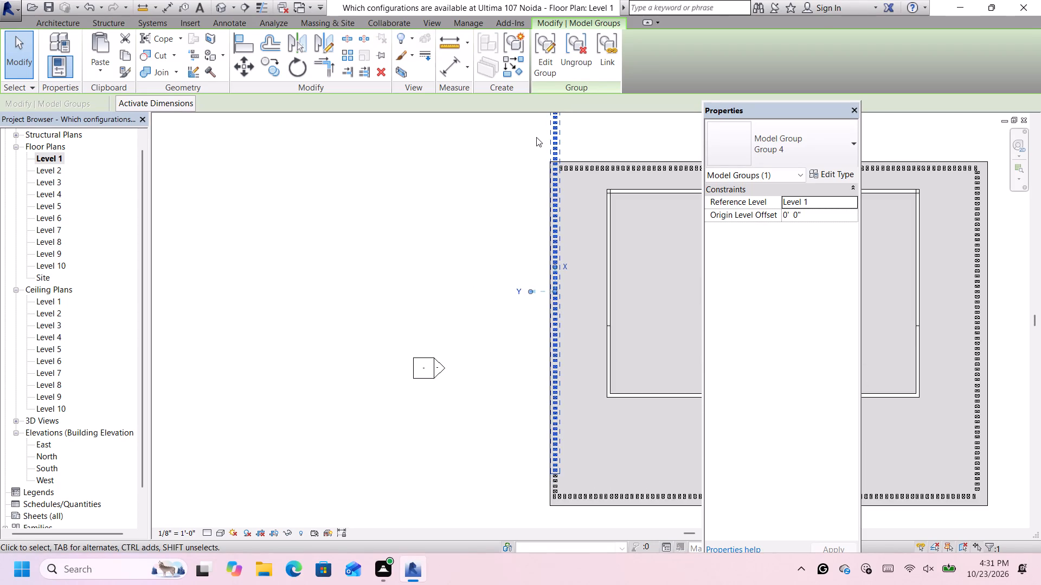
scroll(536, 137, down, 10)
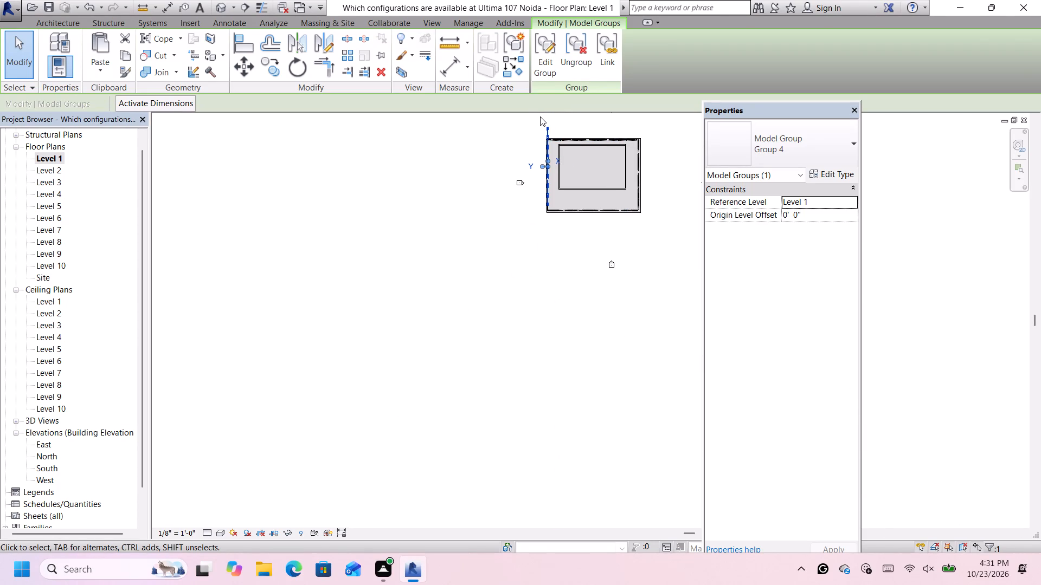
scroll(549, 119, up, 9)
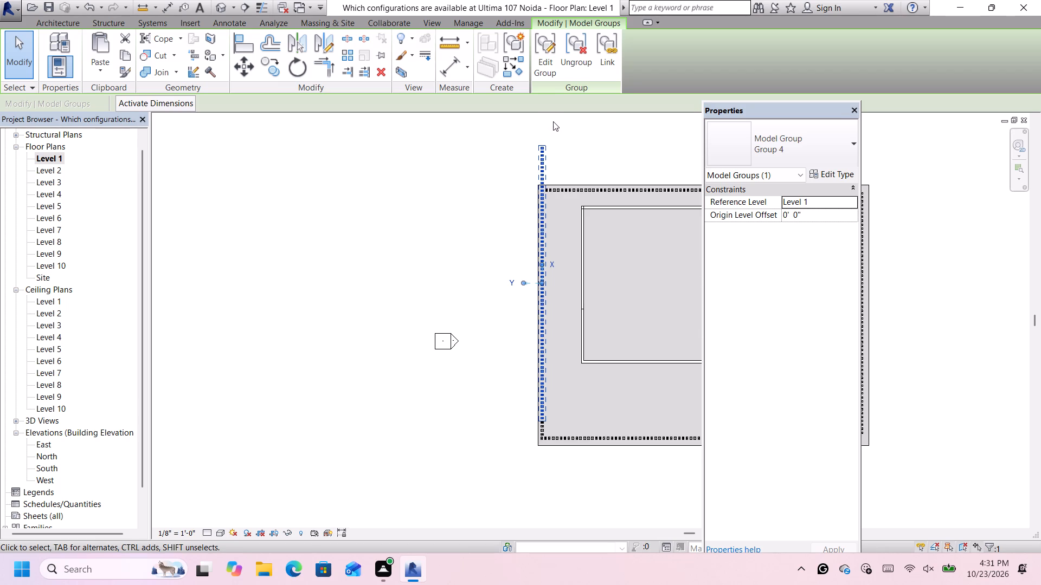
scroll(557, 121, up, 8)
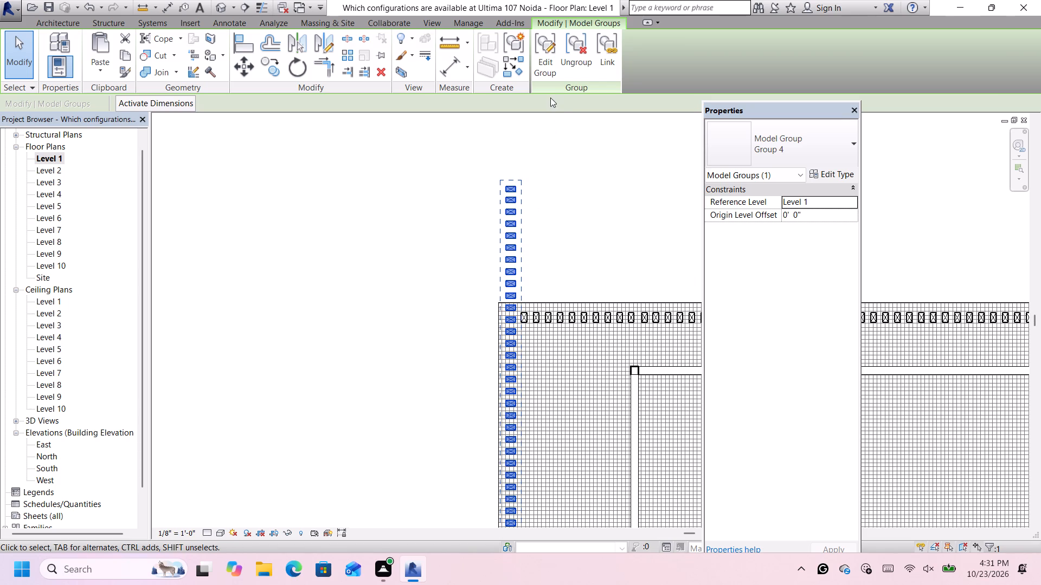
click(579, 71)
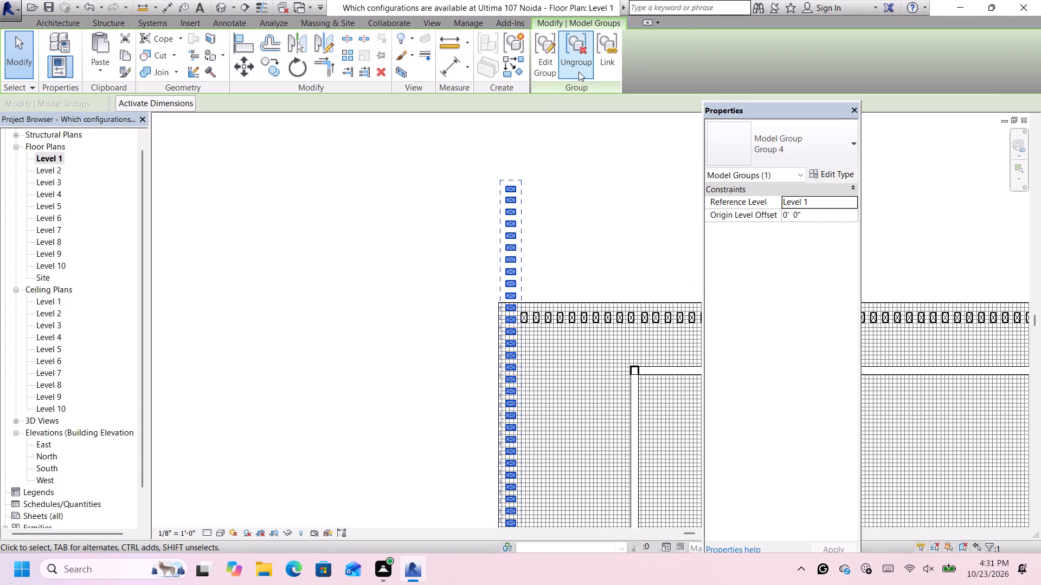
scroll(531, 292, up, 4)
click(545, 290)
Delete the west-row column just inside the slab's north edge and all the west-row columns projecting north beyond it.
click(502, 317)
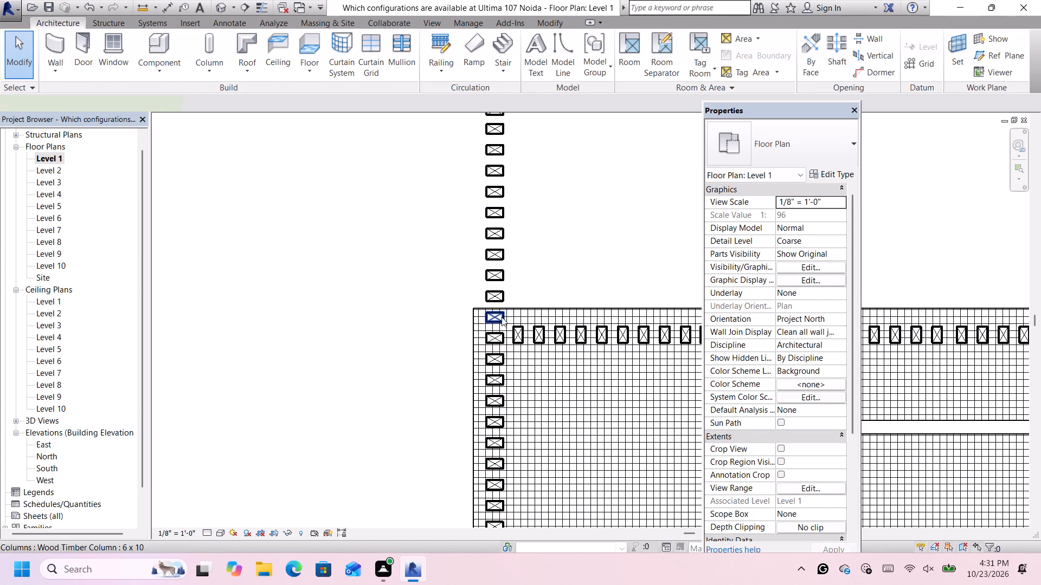
key(Delete)
scroll(532, 218, down, 7)
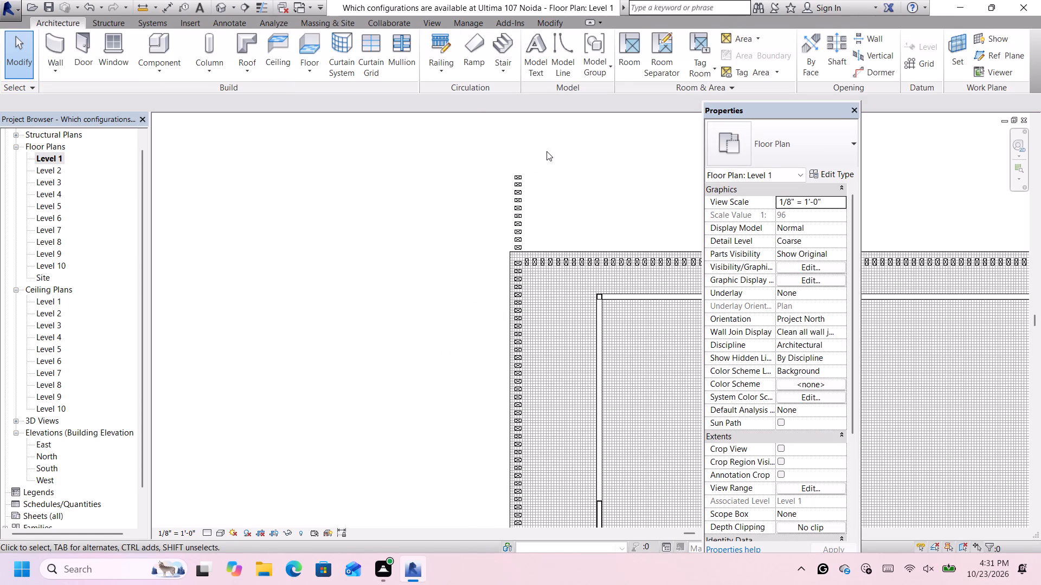
drag(547, 151, 494, 248)
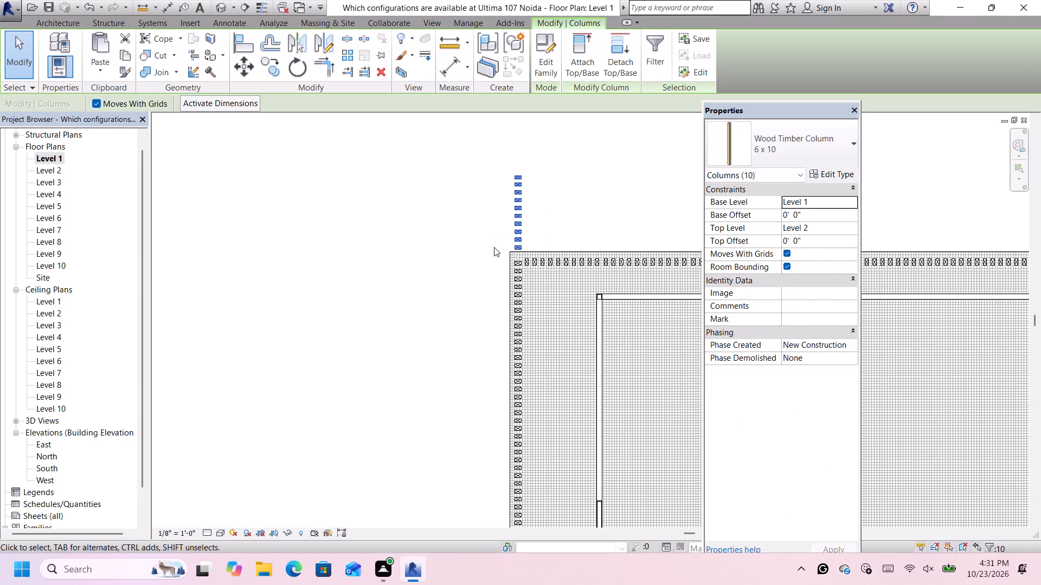
key(Delete)
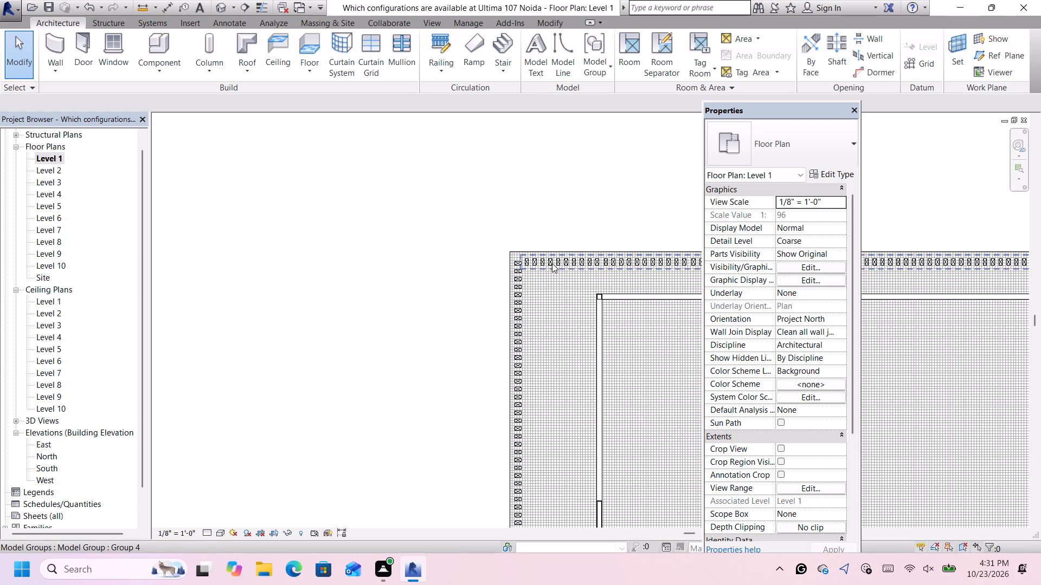
Examine the finished perimeter columns around the building's base in the 3D view, from a front corner and straight from the front.
scroll(541, 250, down, 9)
scroll(523, 412, up, 6)
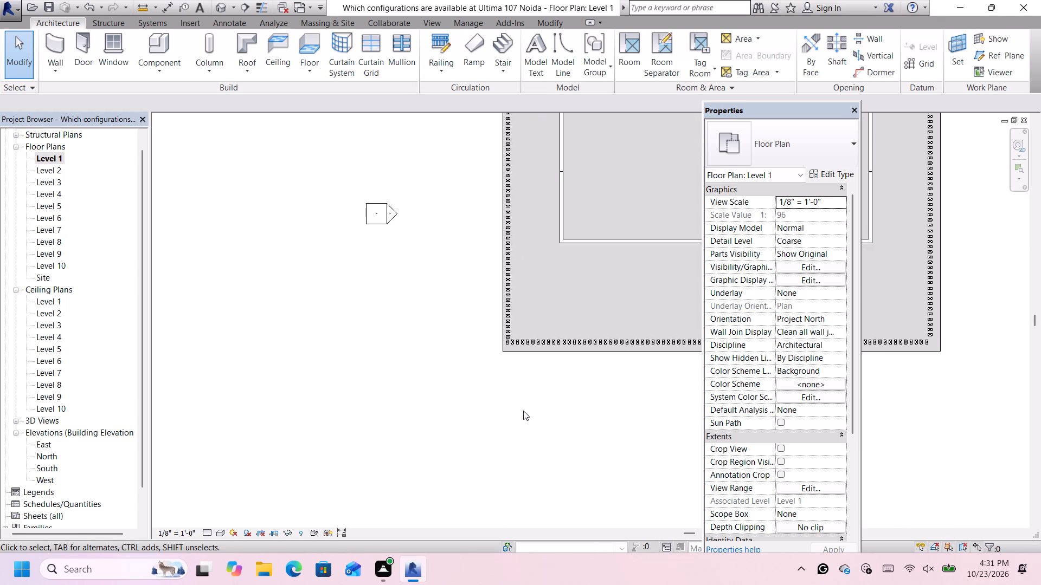
scroll(524, 397, down, 9)
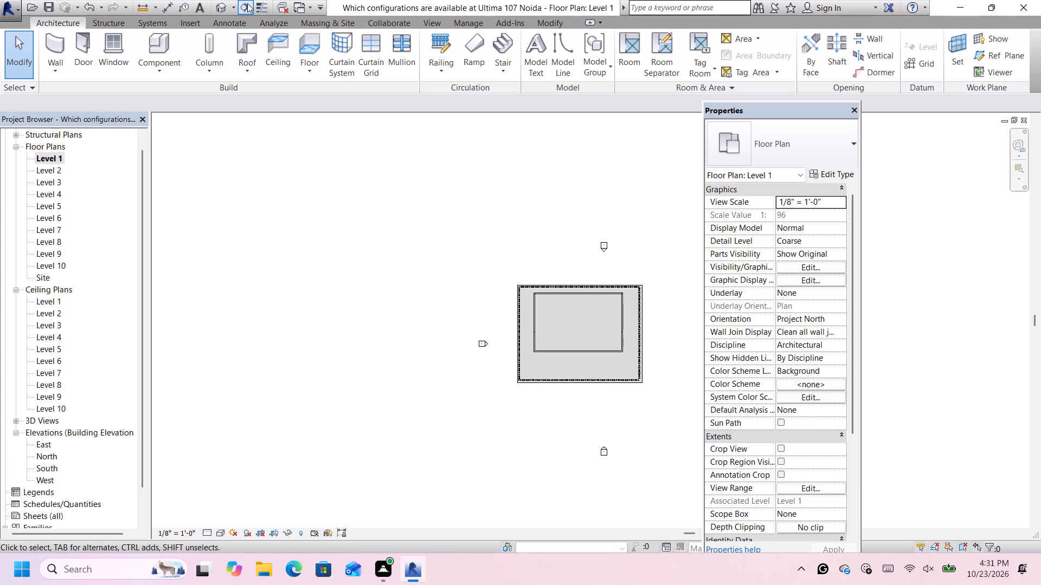
click(218, 5)
scroll(506, 374, down, 7)
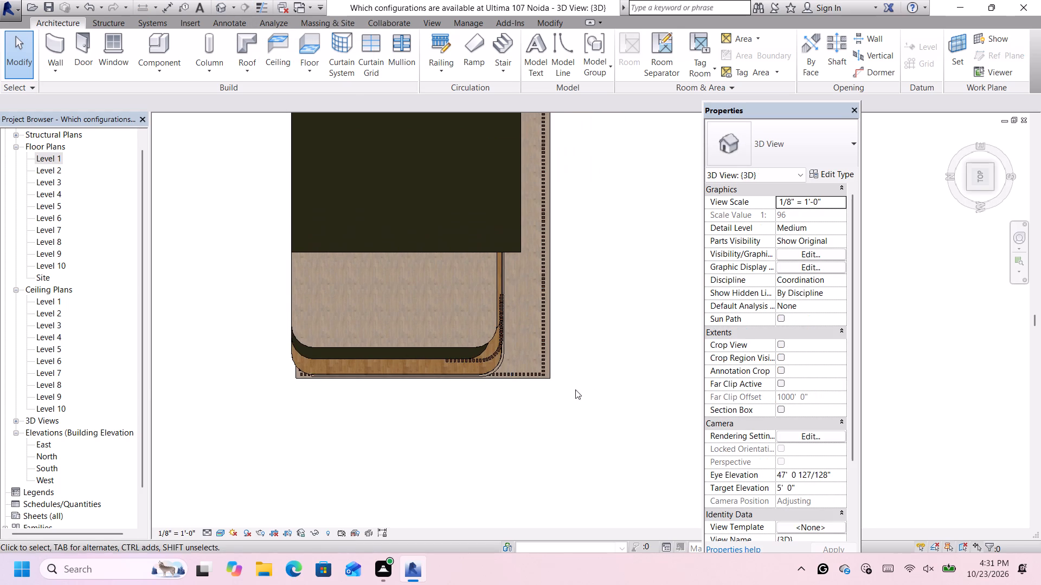
click(990, 186)
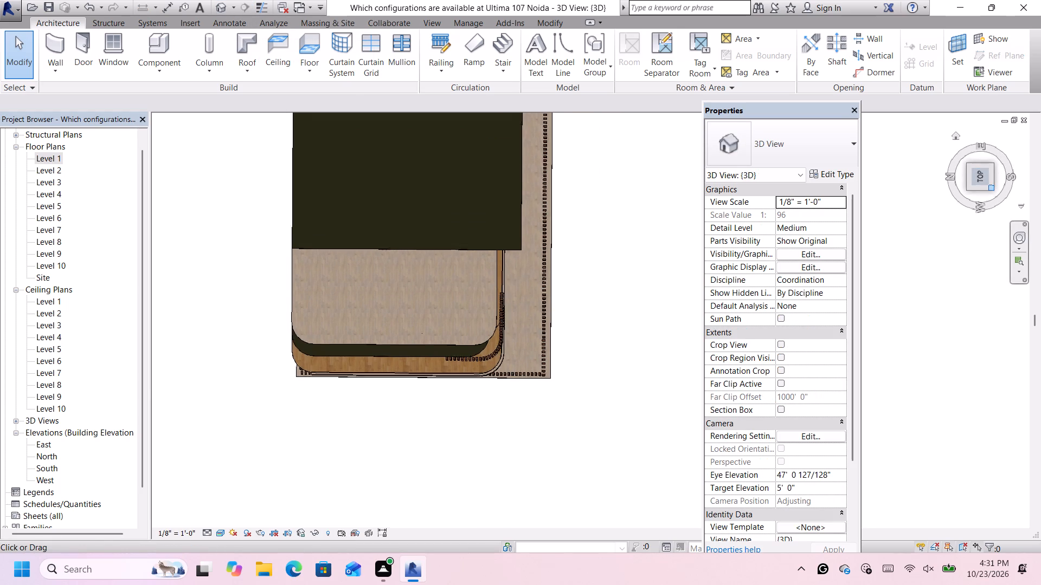
click(993, 182)
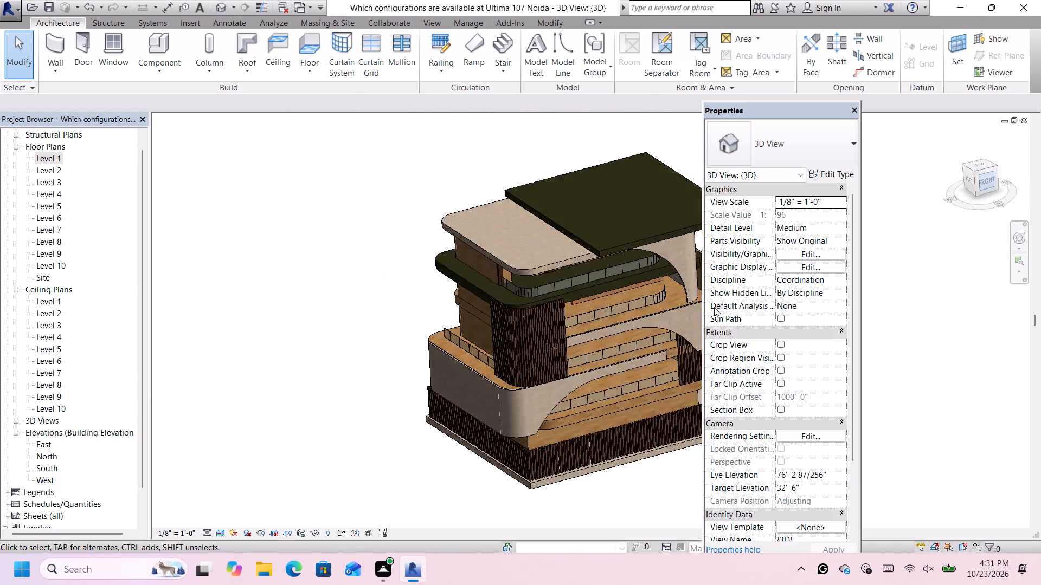
scroll(557, 372, down, 6)
scroll(638, 334, up, 6)
scroll(656, 337, down, 1)
scroll(656, 338, up, 2)
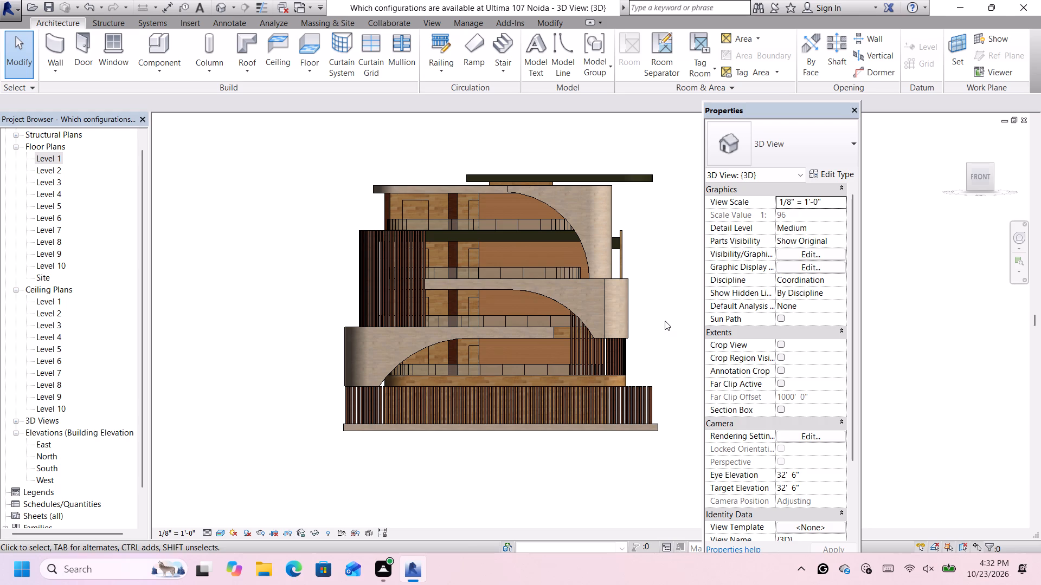
click(665, 320)
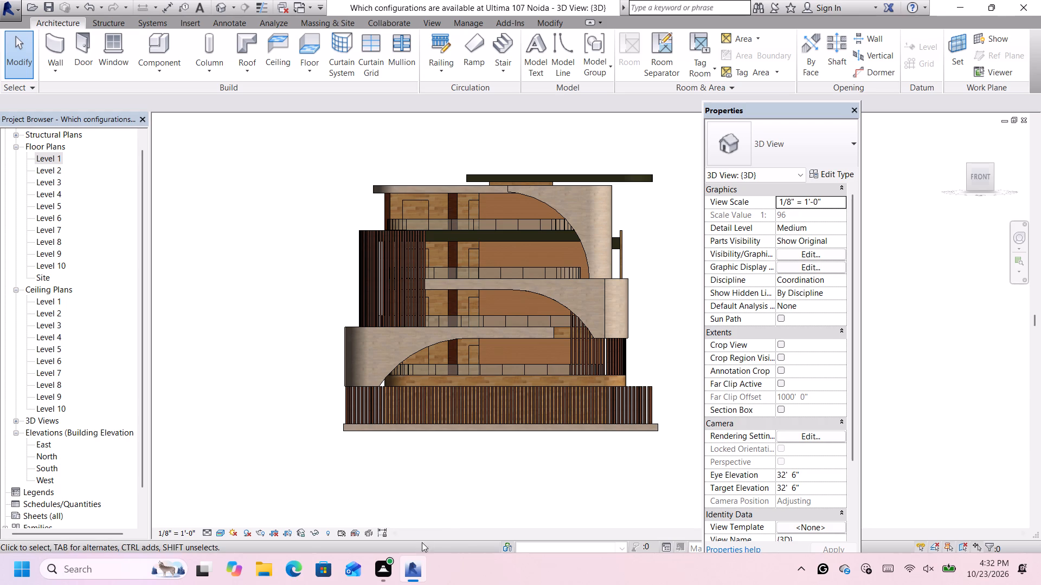
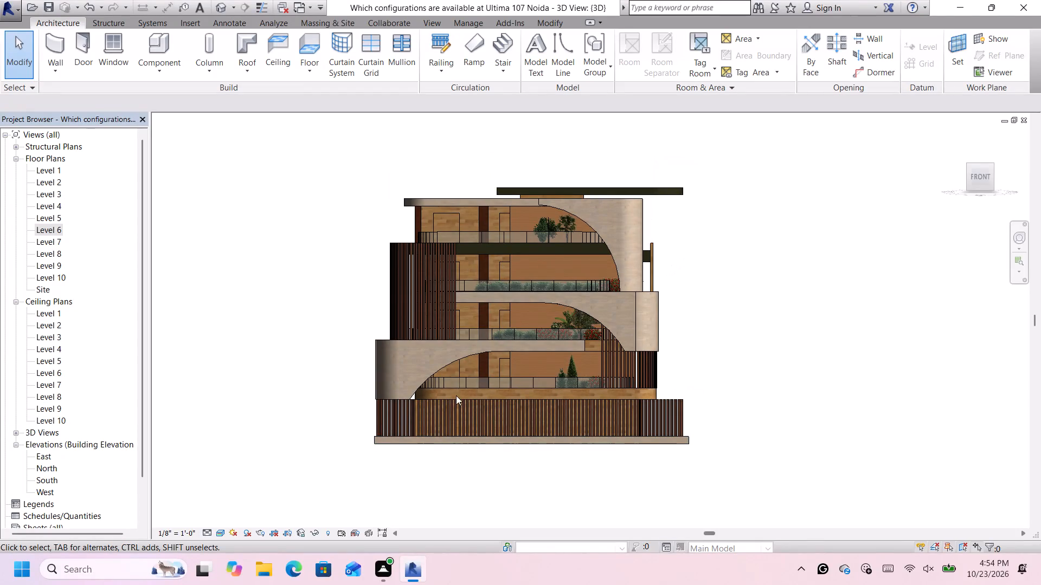
Examine the whole front facade straight on in the 3D view, comparing the base column screen with the floors above.
scroll(456, 395, up, 3)
scroll(291, 309, down, 1)
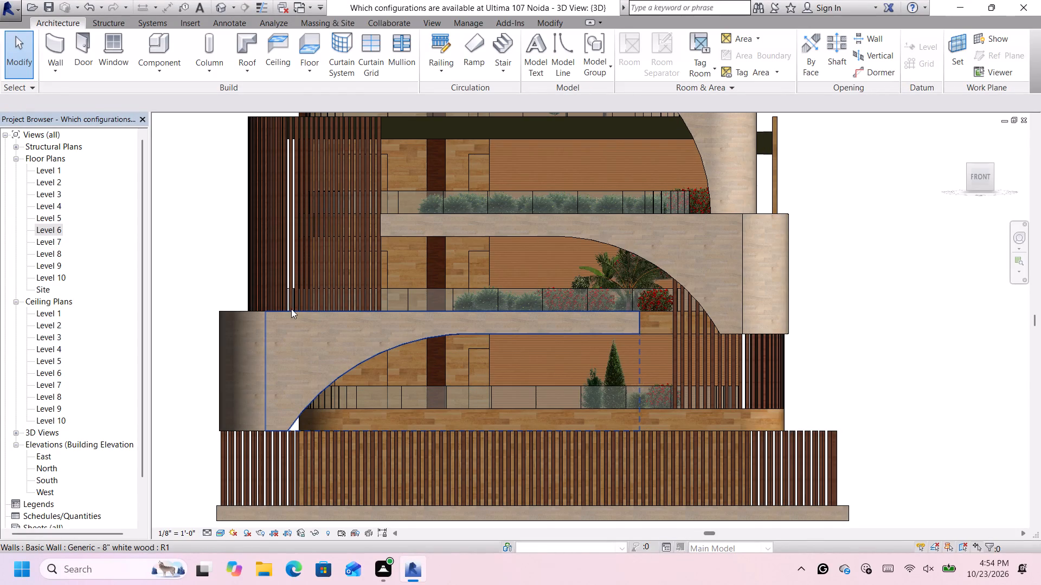
scroll(291, 309, down, 6)
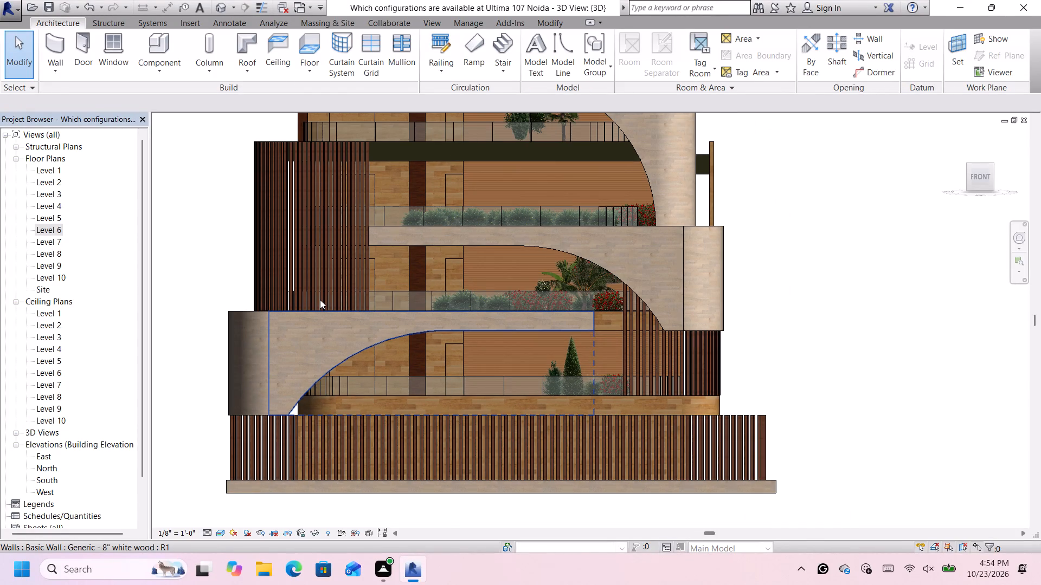
scroll(204, 245, down, 3)
scroll(214, 235, up, 4)
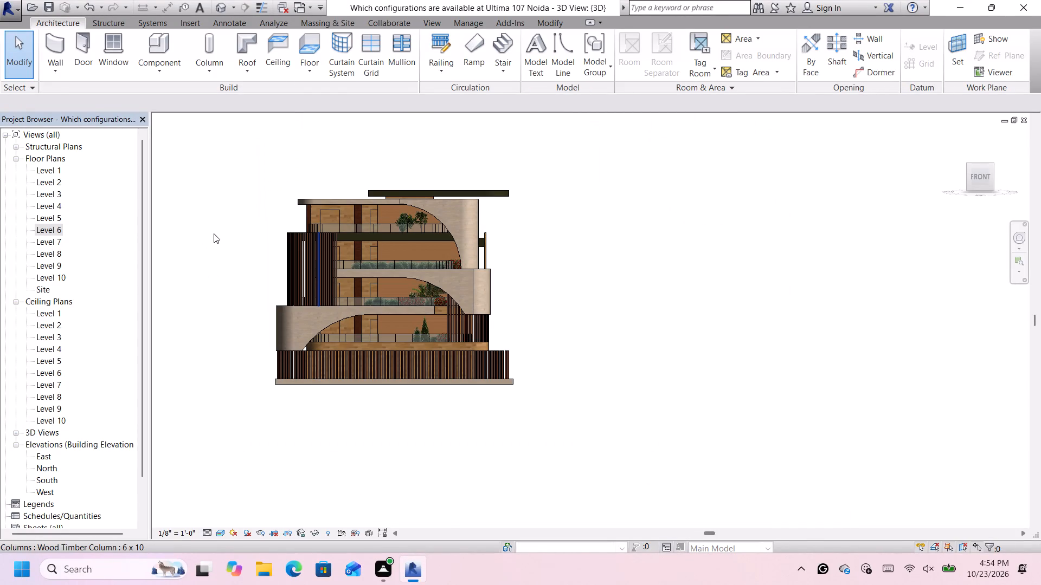
scroll(214, 233, up, 5)
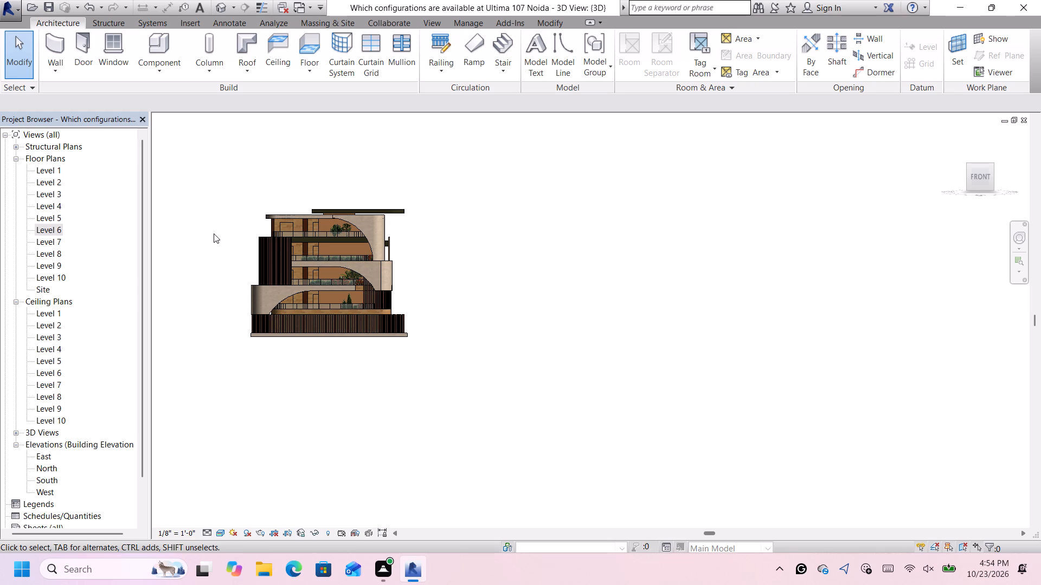
scroll(214, 233, down, 2)
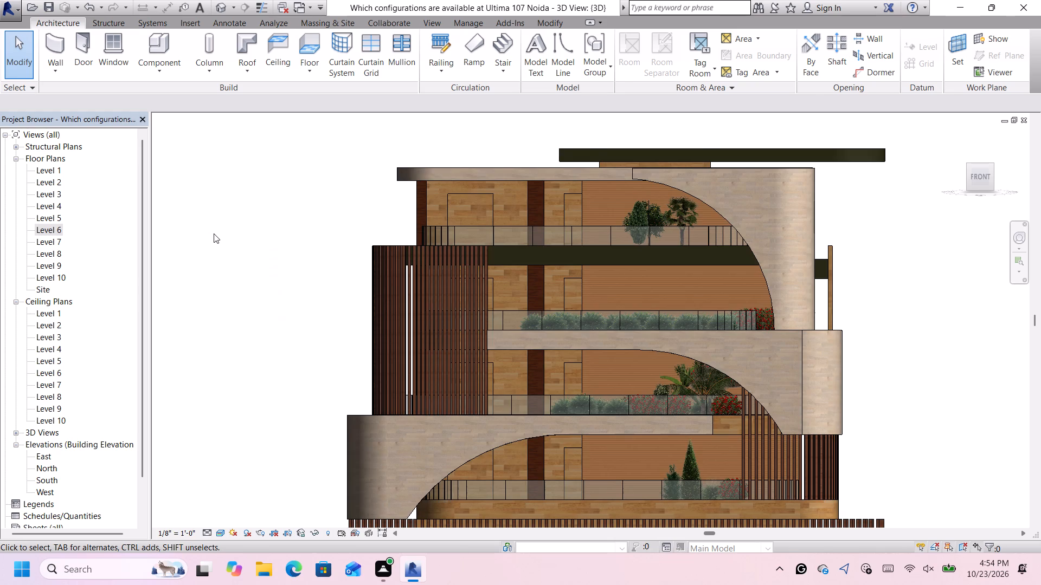
scroll(214, 233, down, 1)
scroll(179, 336, up, 1)
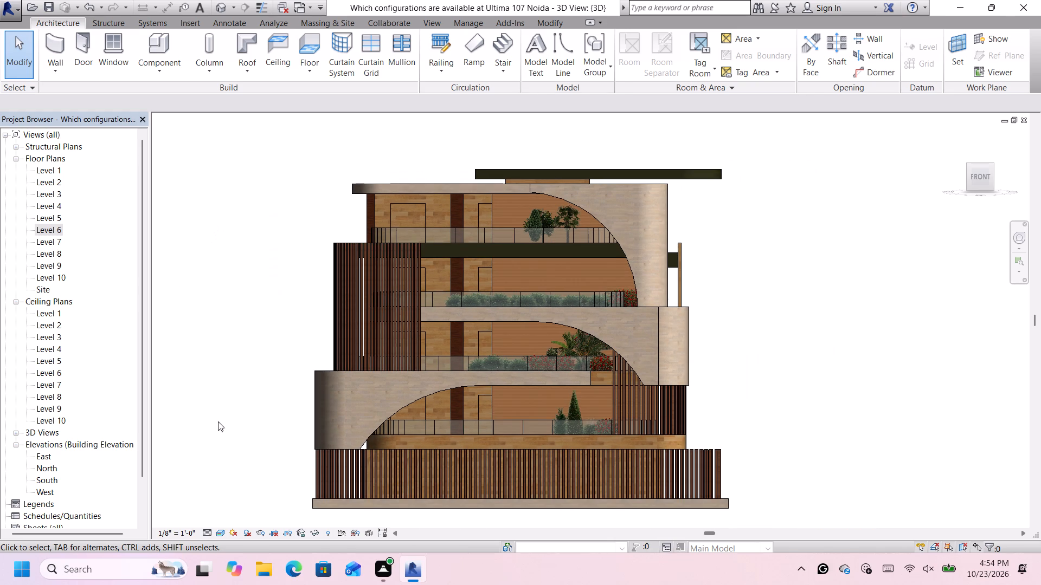
scroll(258, 491, up, 1)
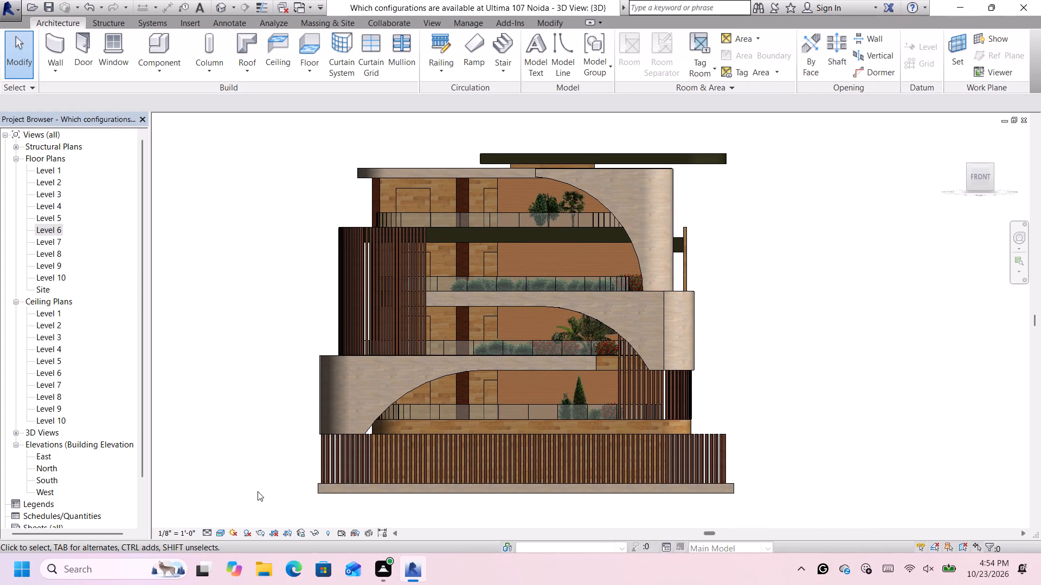
scroll(258, 491, up, 1)
scroll(258, 490, down, 2)
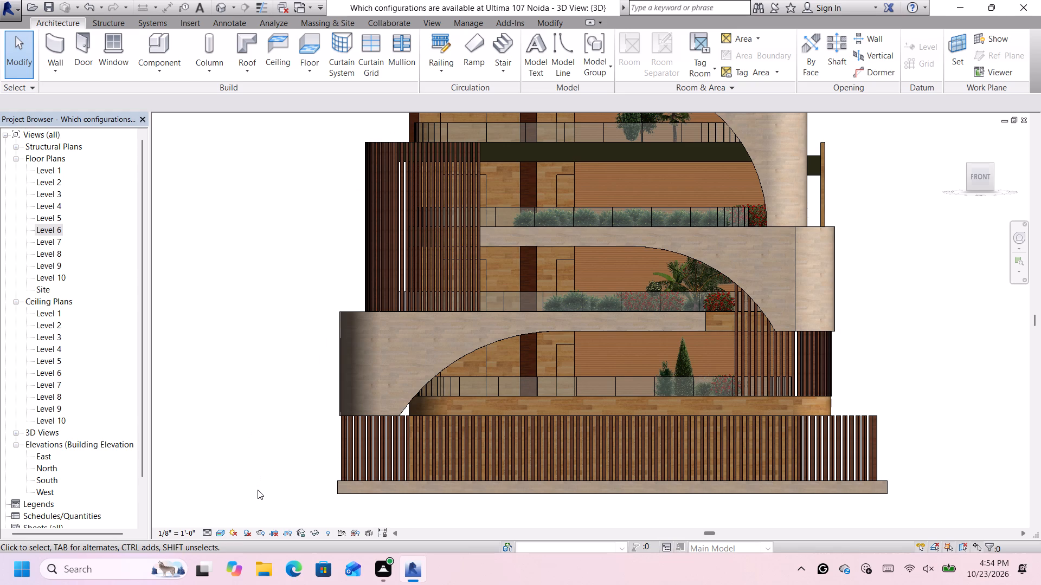
scroll(258, 490, down, 2)
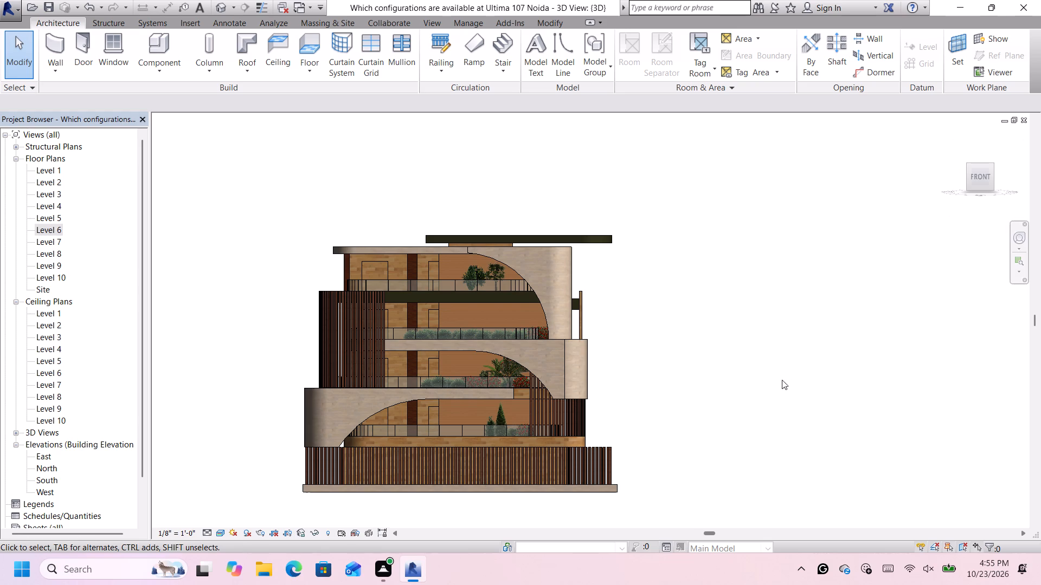
key(Escape)
key(Escape)
Examine the front facade from a low angle, looking up at the slab undersides and the base row of timber columns.
scroll(642, 454, up, 1)
middle_click(642, 454)
scroll(642, 453, up, 1)
middle_drag(644, 444, 644, 435)
middle_click(644, 435)
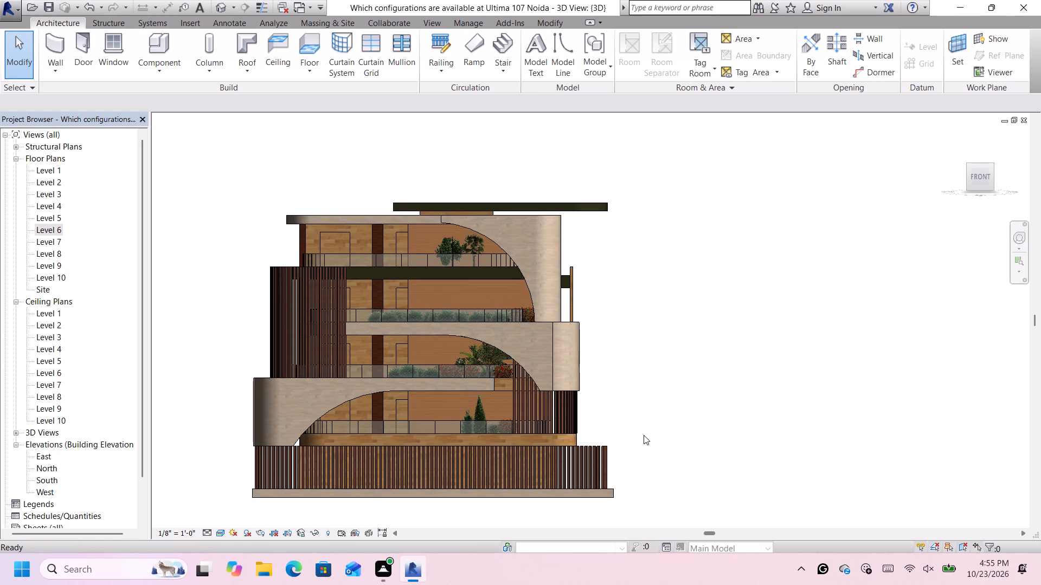
middle_click(644, 435)
scroll(645, 432, down, 1)
middle_drag(649, 392, 651, 385)
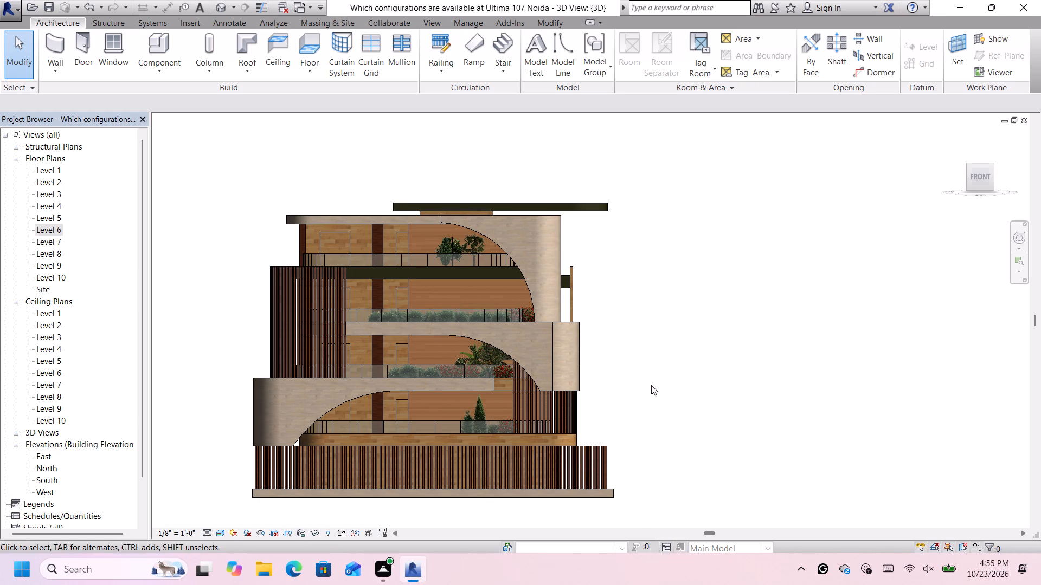
middle_drag(651, 385, 652, 383)
scroll(654, 382, down, 1)
scroll(653, 386, up, 1)
middle_click(654, 386)
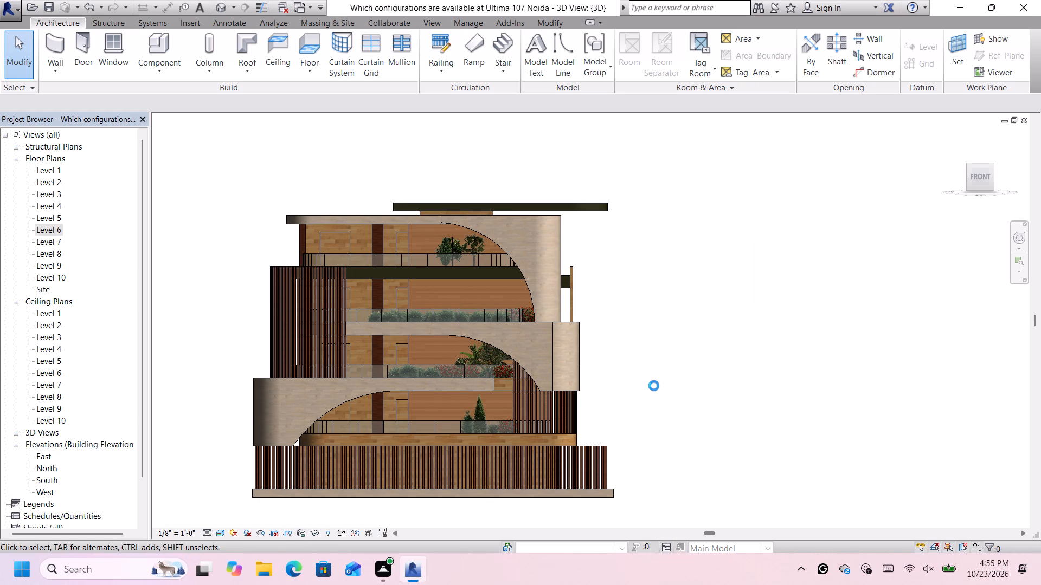
middle_click(654, 385)
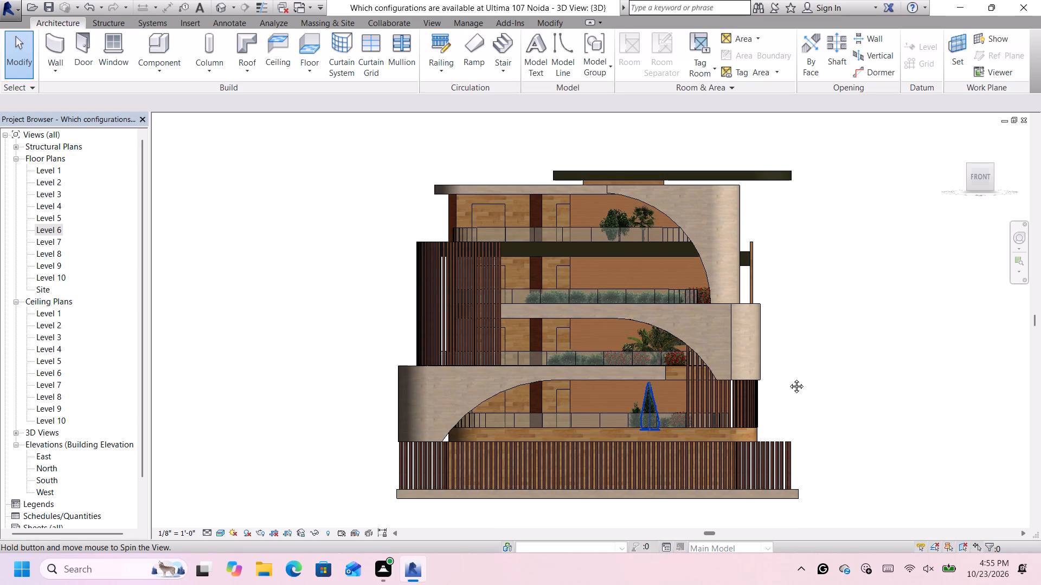
click(789, 373)
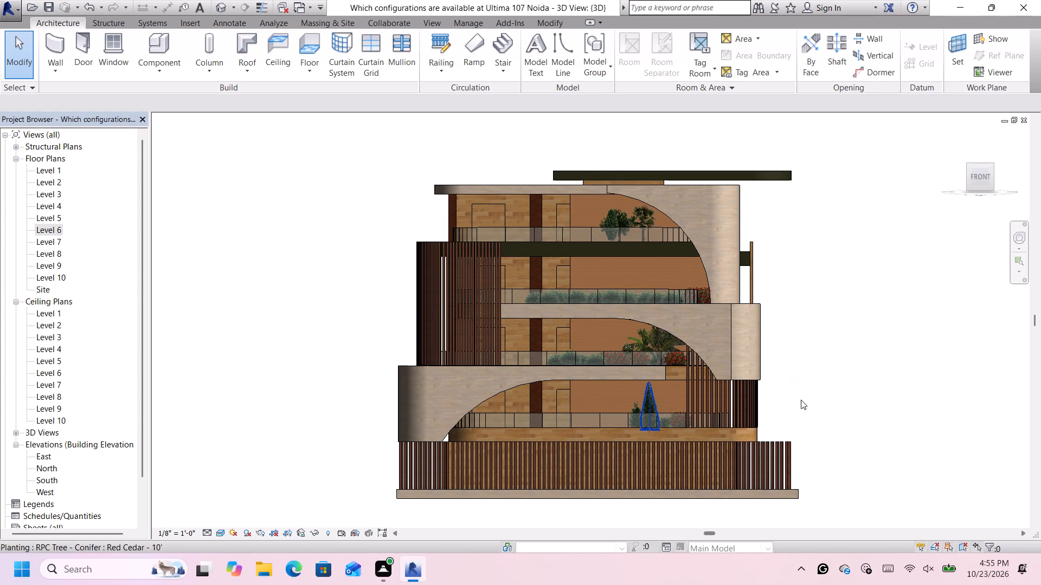
double_click(803, 406)
click(810, 401)
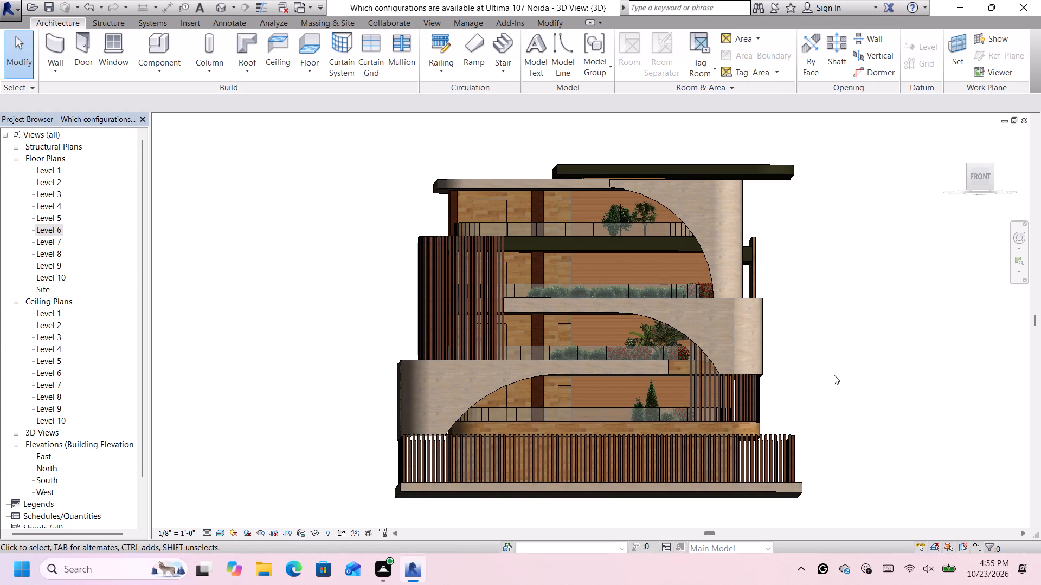
scroll(840, 386, up, 1)
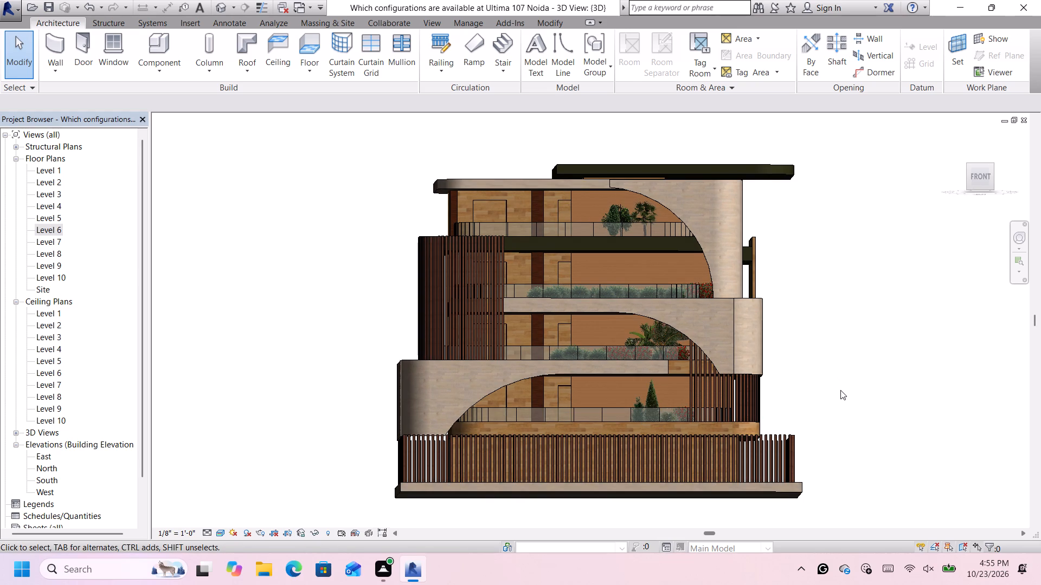
middle_click(837, 395)
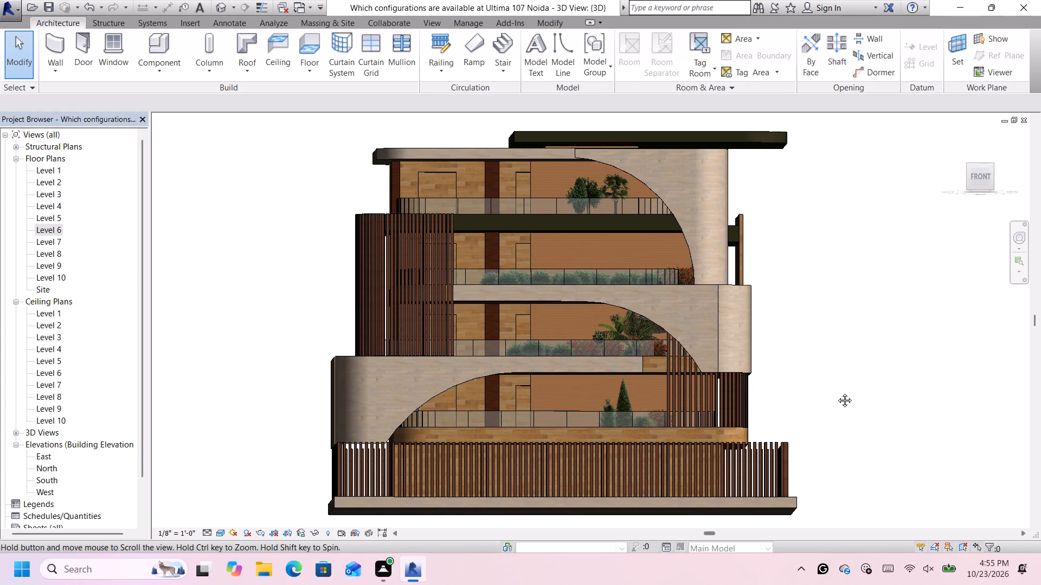
middle_drag(837, 392, 838, 376)
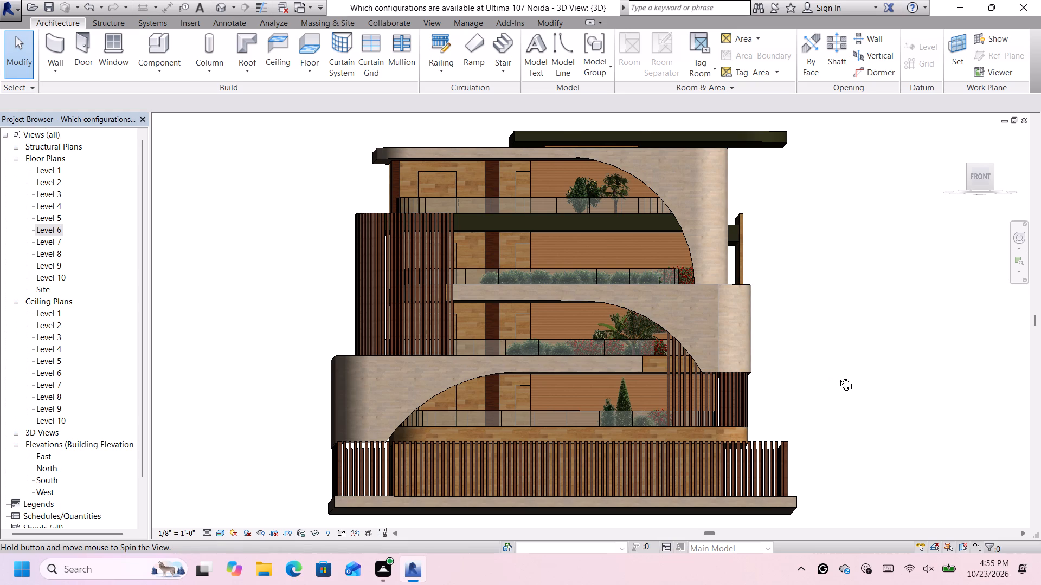
middle_drag(838, 376, 841, 366)
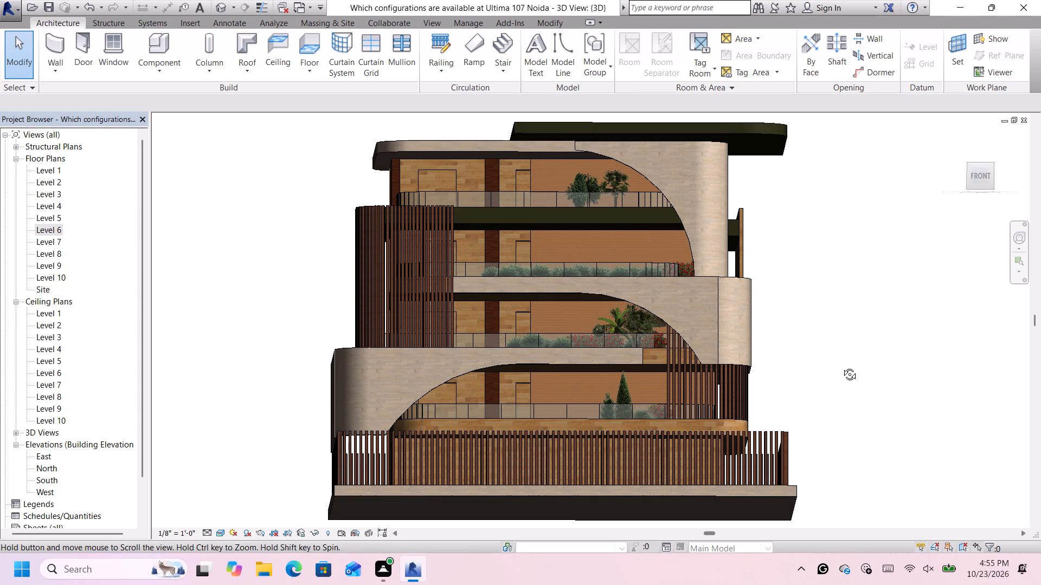
middle_drag(841, 366, 851, 343)
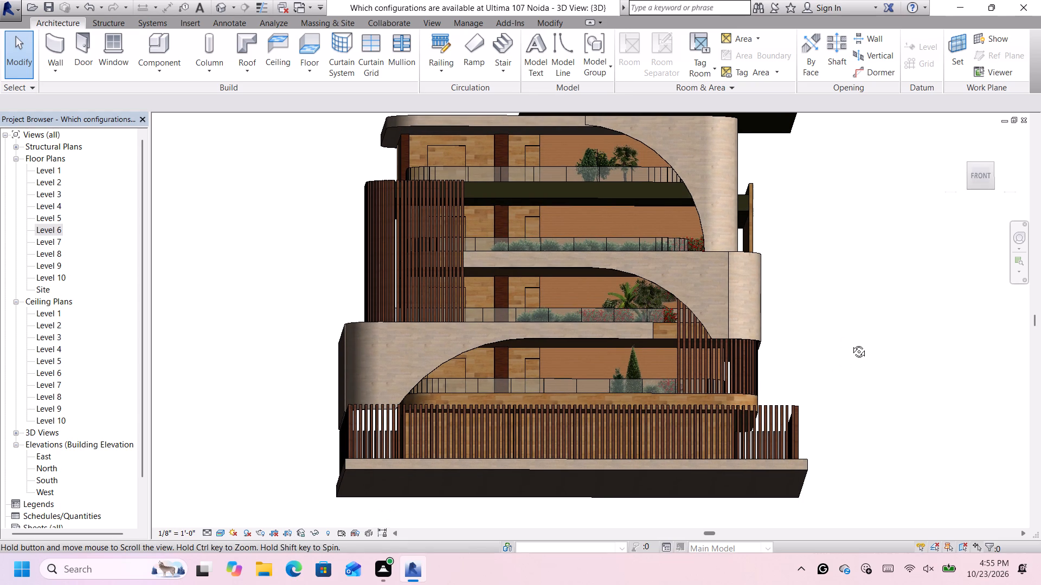
middle_drag(851, 343, 851, 349)
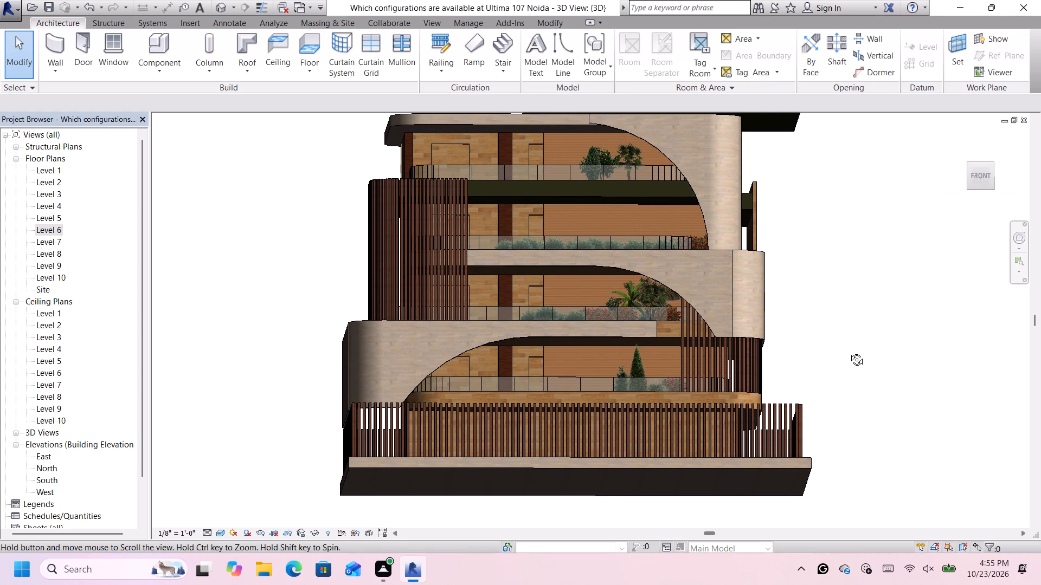
Inspect the upper floors, curved front walls and roof overhang from the low front angle, both close up and as a whole.
scroll(843, 309, down, 1)
scroll(841, 308, up, 2)
scroll(841, 308, down, 1)
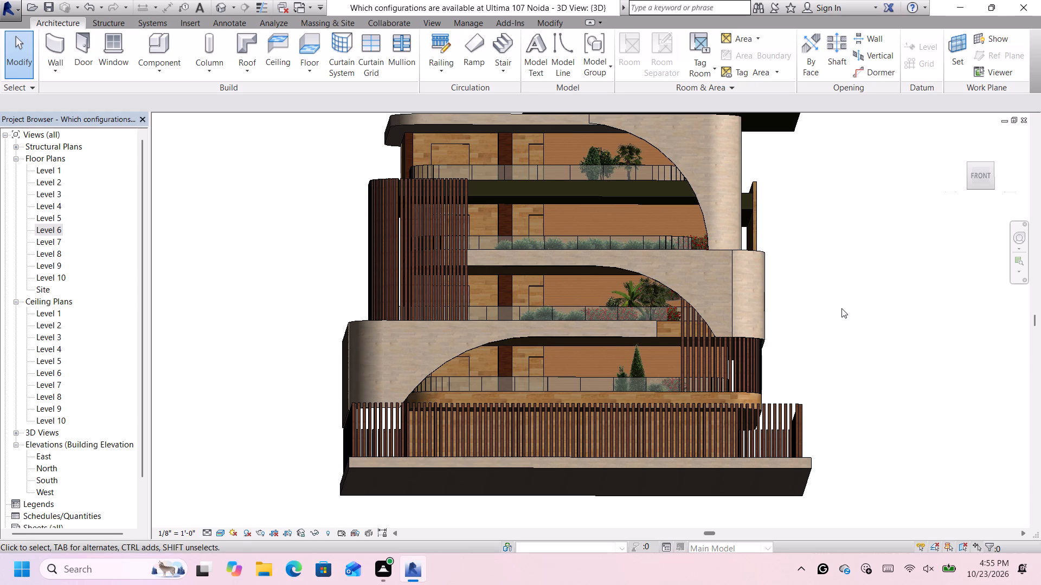
scroll(841, 308, down, 2)
scroll(841, 308, up, 2)
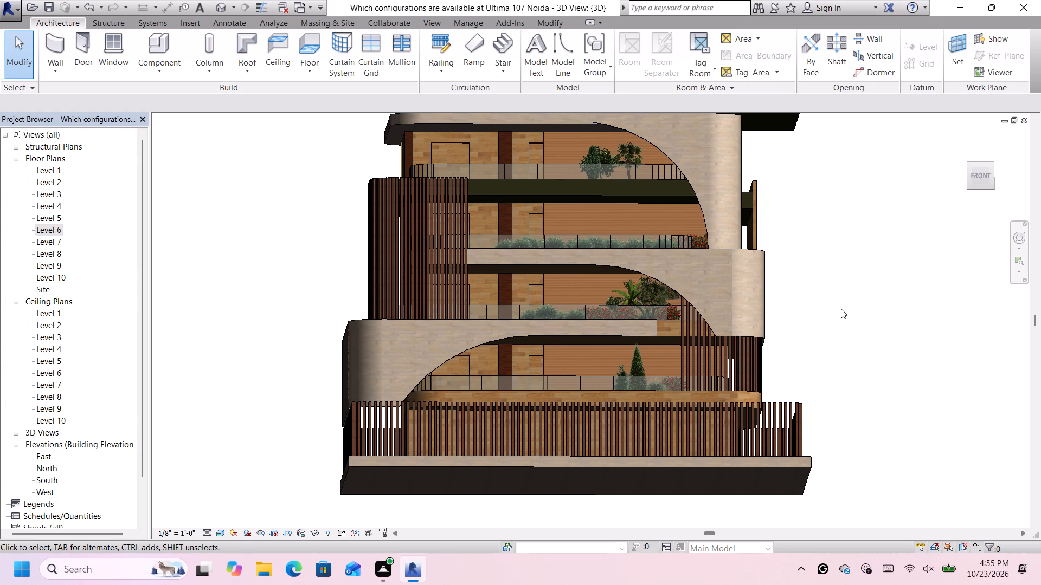
scroll(812, 181, up, 1)
scroll(812, 182, down, 4)
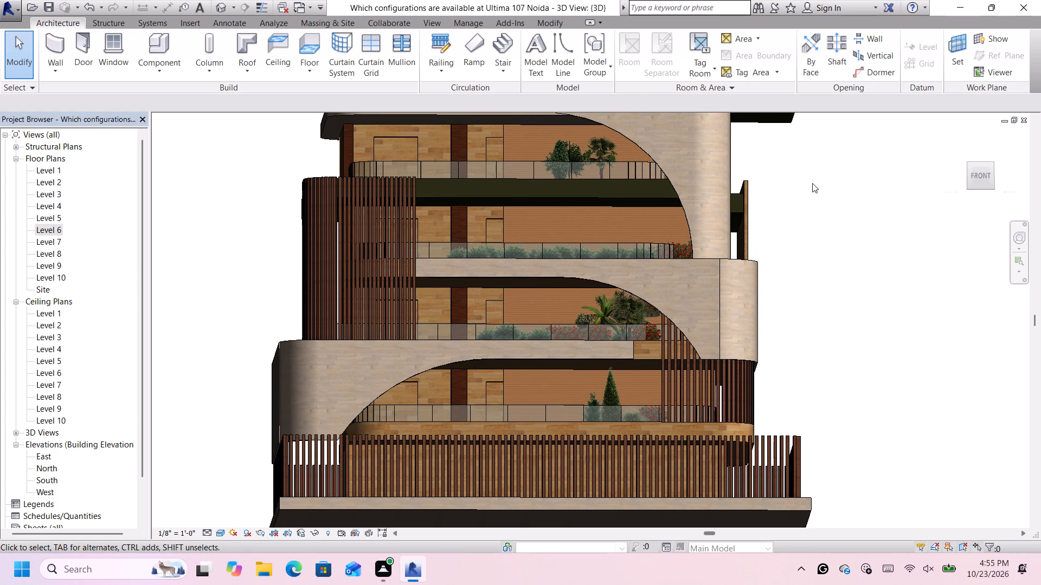
scroll(812, 183, down, 3)
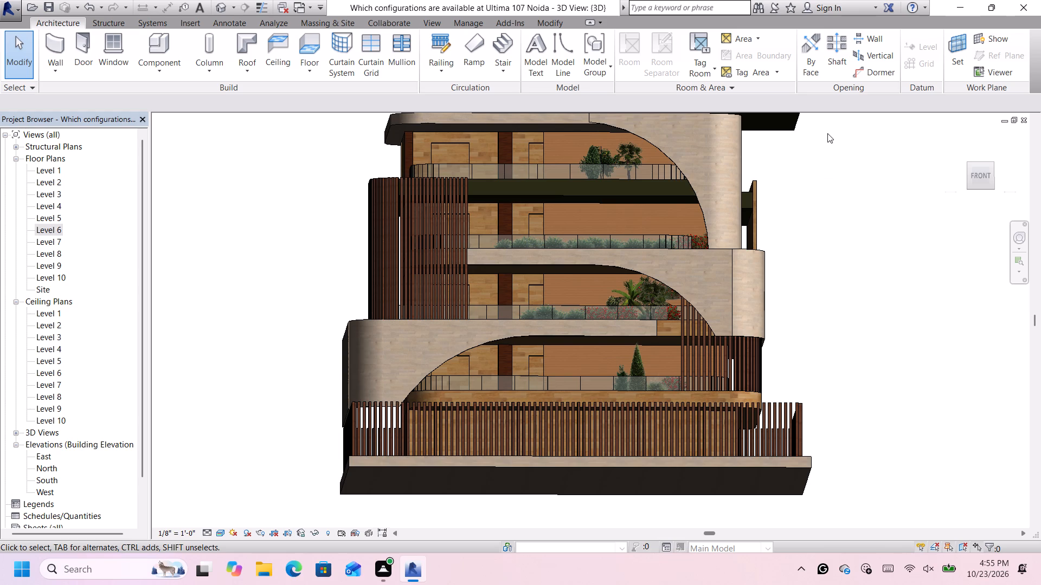
scroll(830, 122, up, 5)
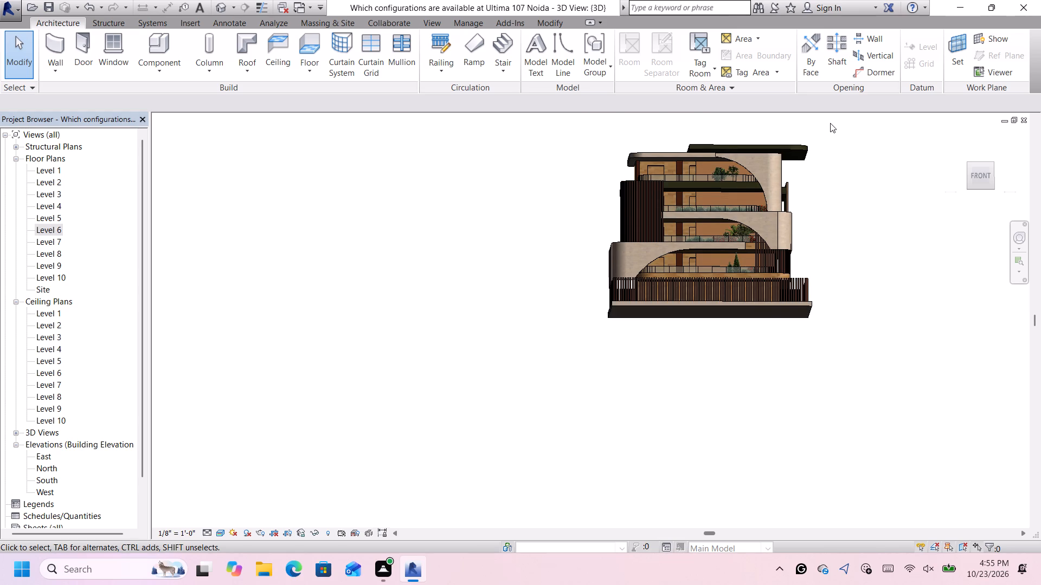
scroll(830, 123, up, 4)
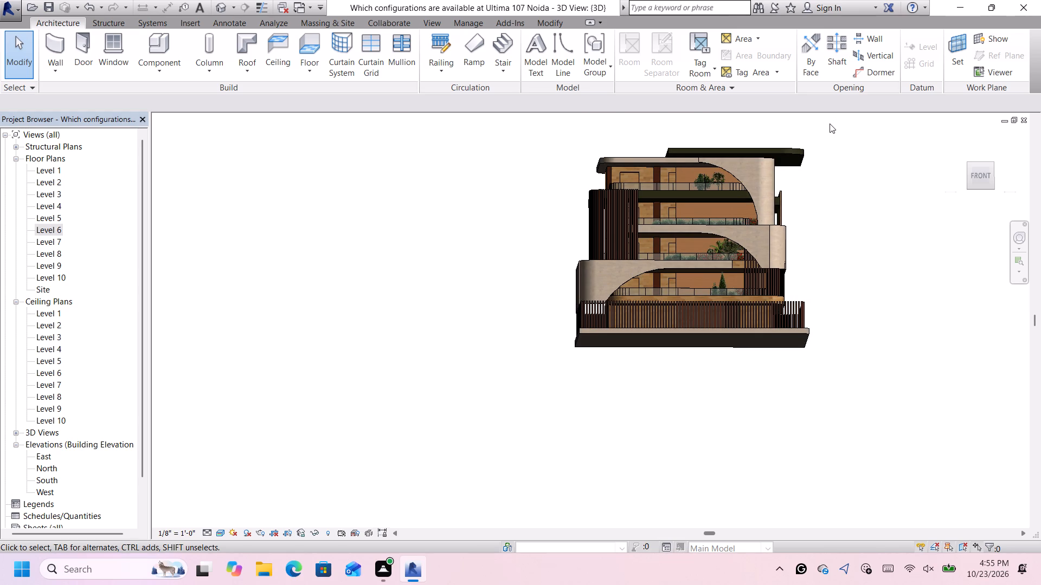
scroll(824, 162, down, 4)
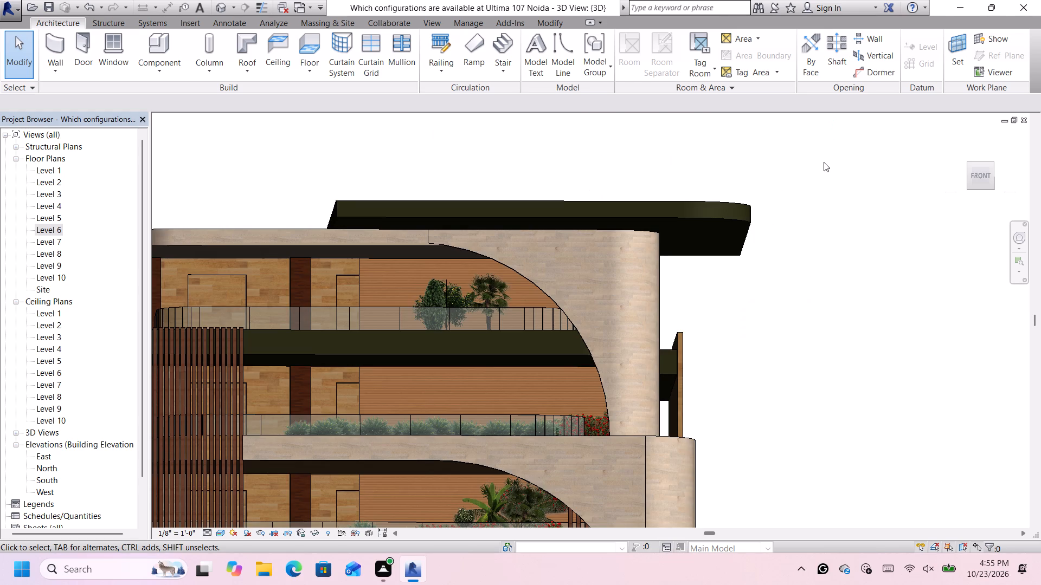
scroll(824, 161, down, 3)
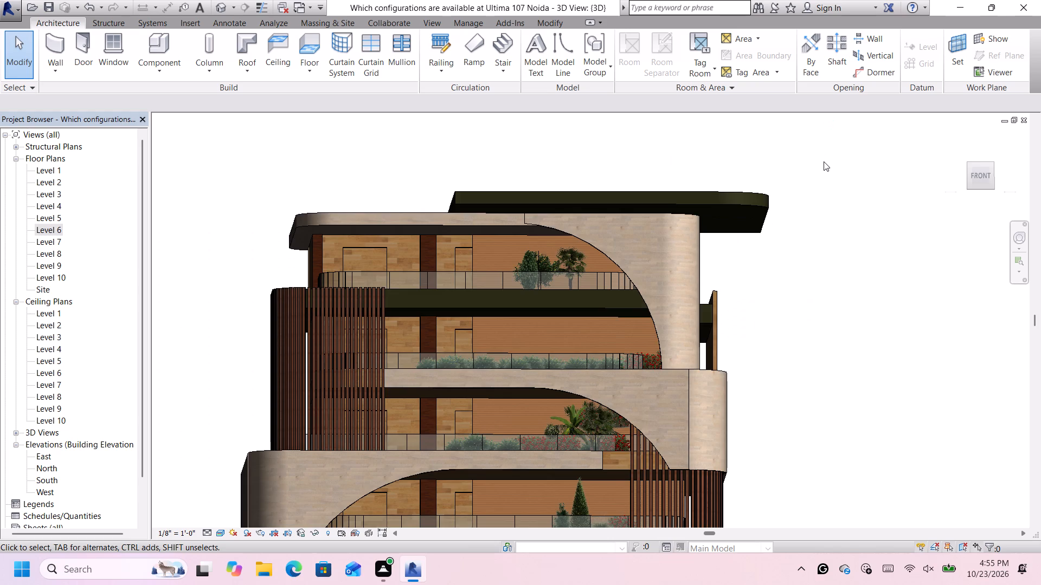
scroll(825, 160, up, 3)
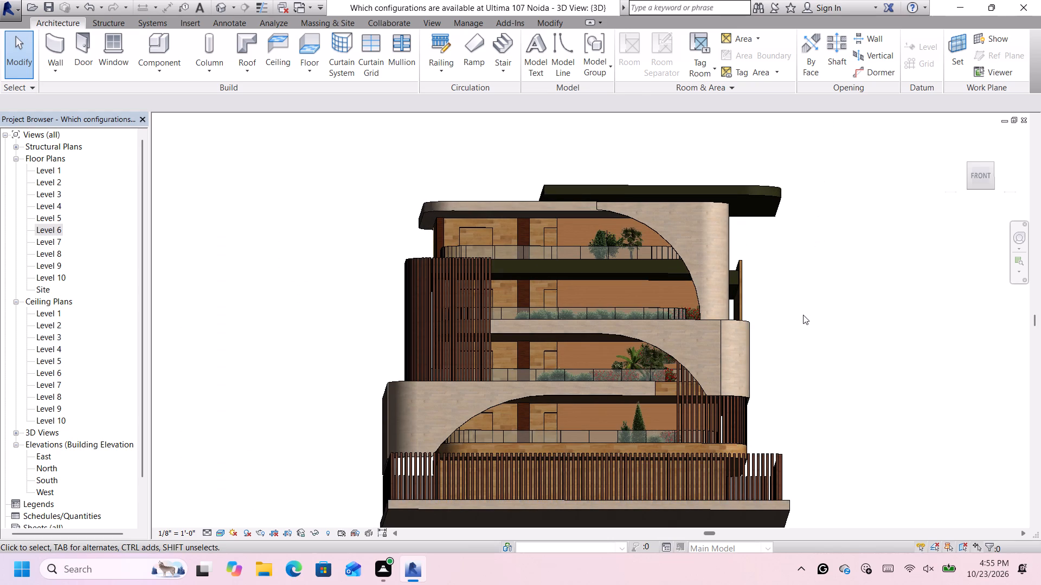
scroll(803, 314, up, 2)
scroll(803, 313, down, 1)
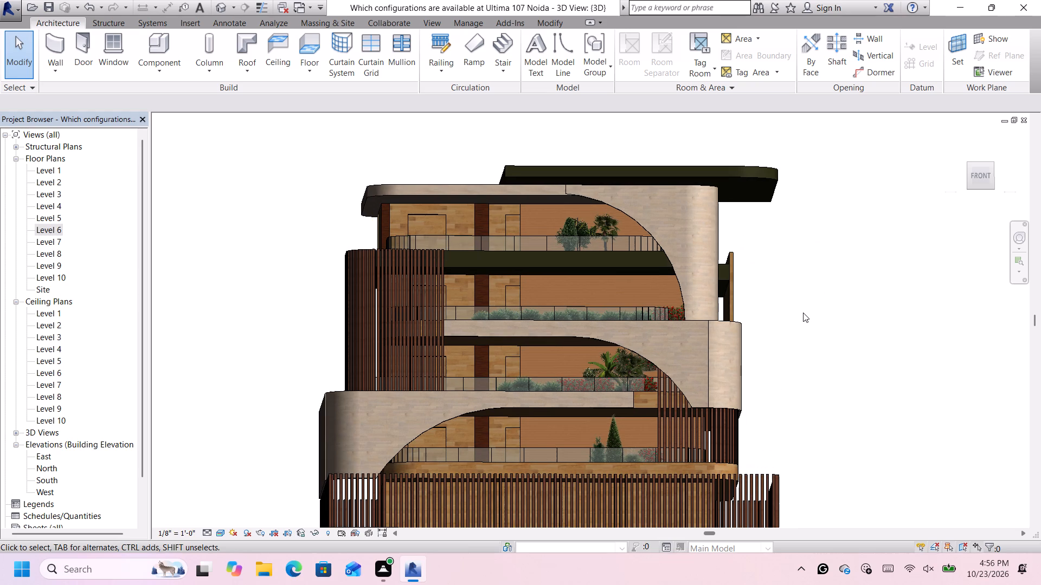
Examine the whole building in the 3D view from the front and from a low front-left corner, framing all floors.
scroll(803, 313, down, 1)
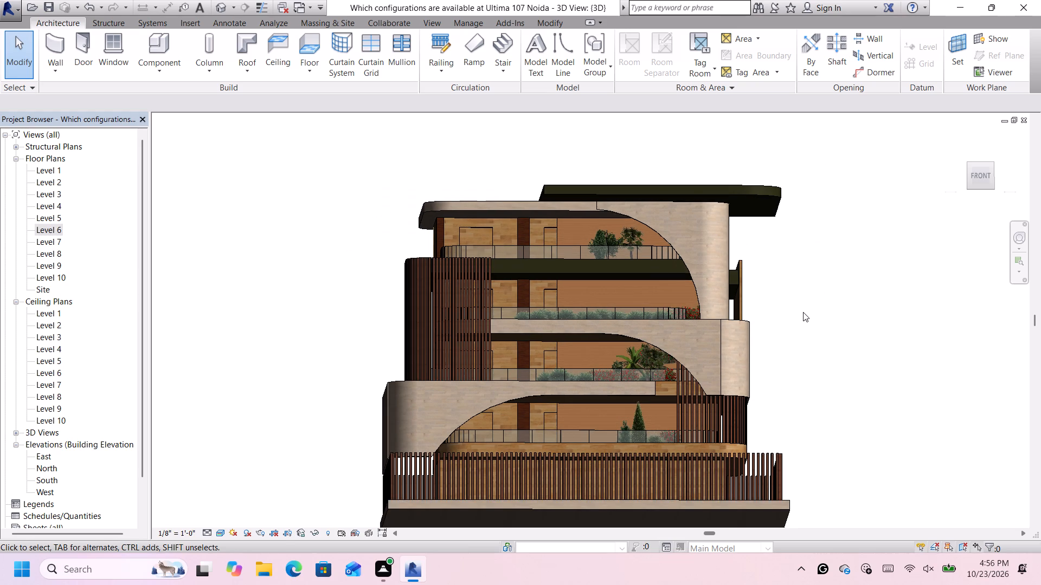
middle_click(803, 312)
middle_click(803, 312)
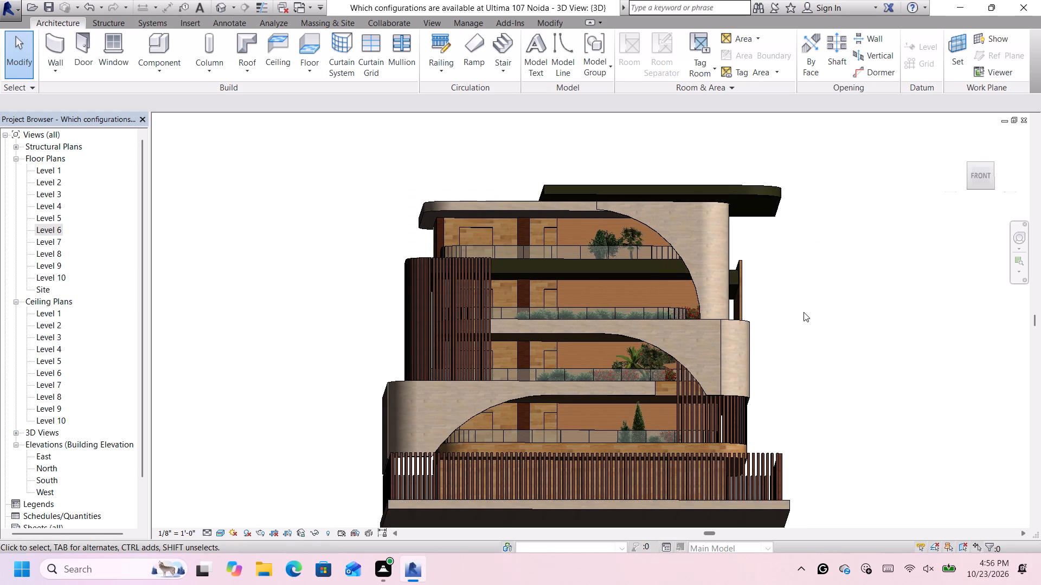
middle_click(804, 312)
middle_click(804, 312)
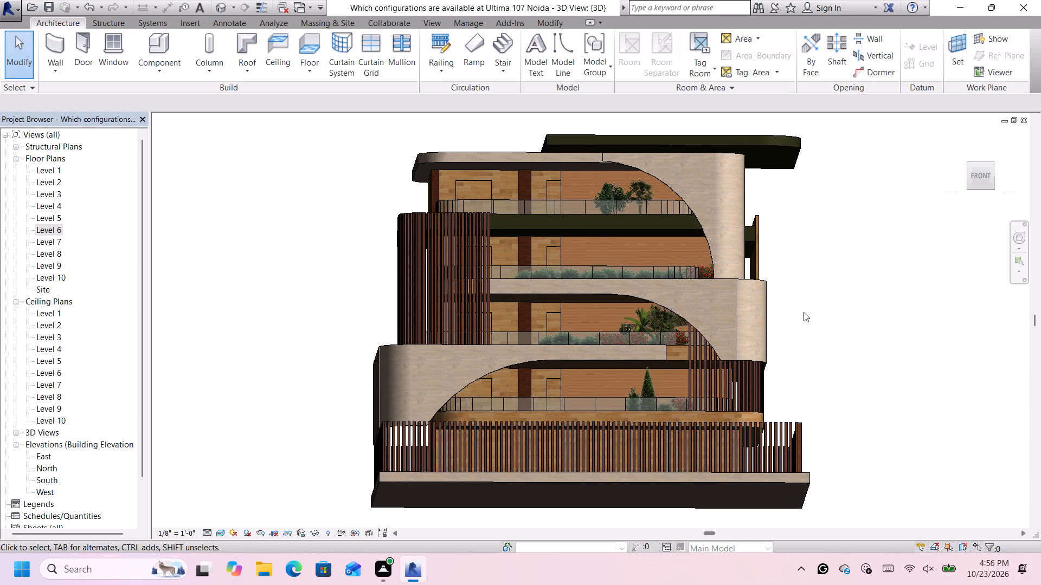
middle_drag(804, 312, 810, 312)
shift+middle_drag(810, 312, 818, 316)
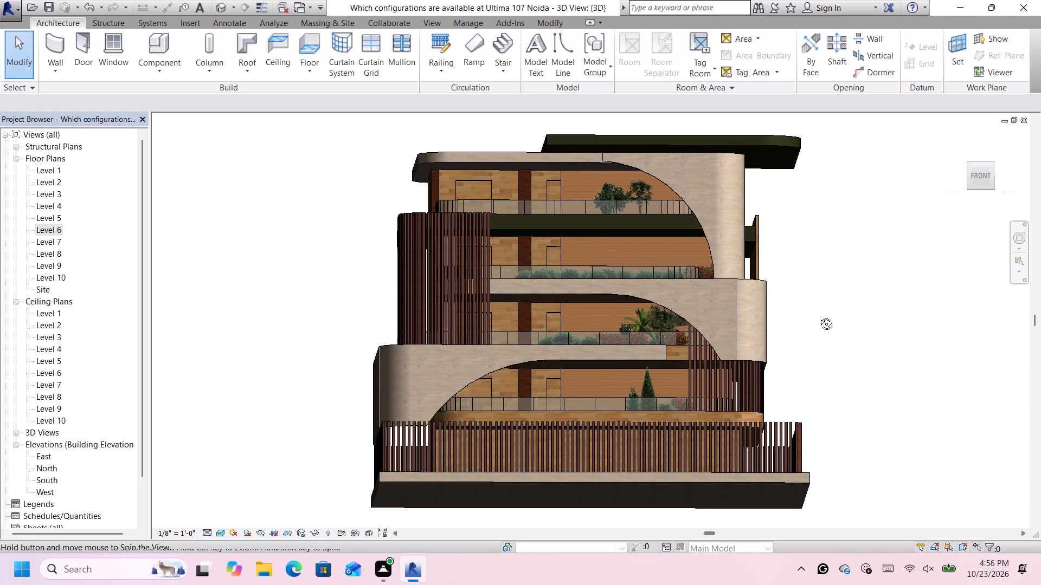
shift+middle_drag(818, 316, 860, 339)
shift+middle_click(860, 339)
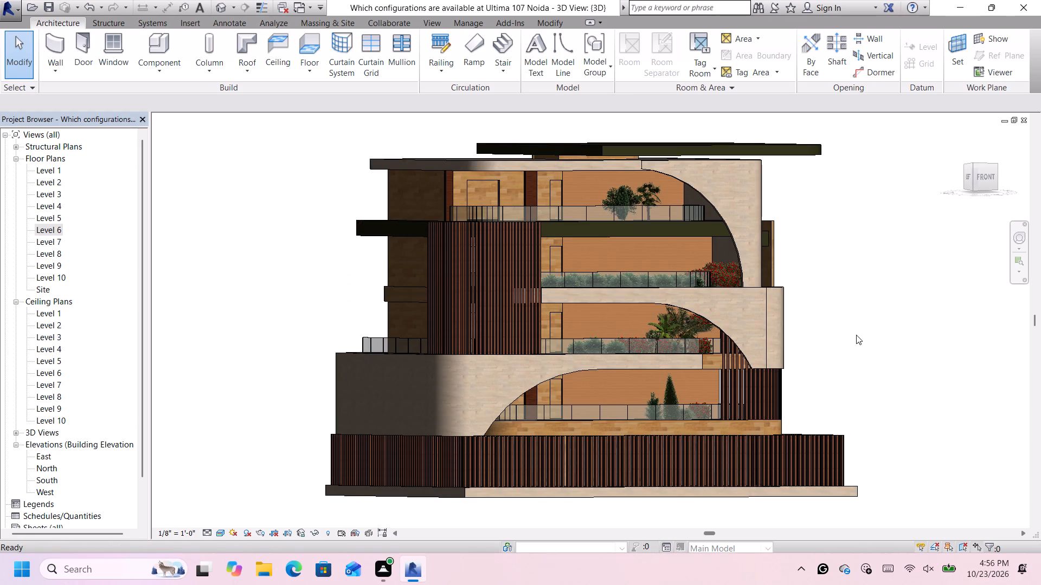
middle_drag(856, 333, 853, 306)
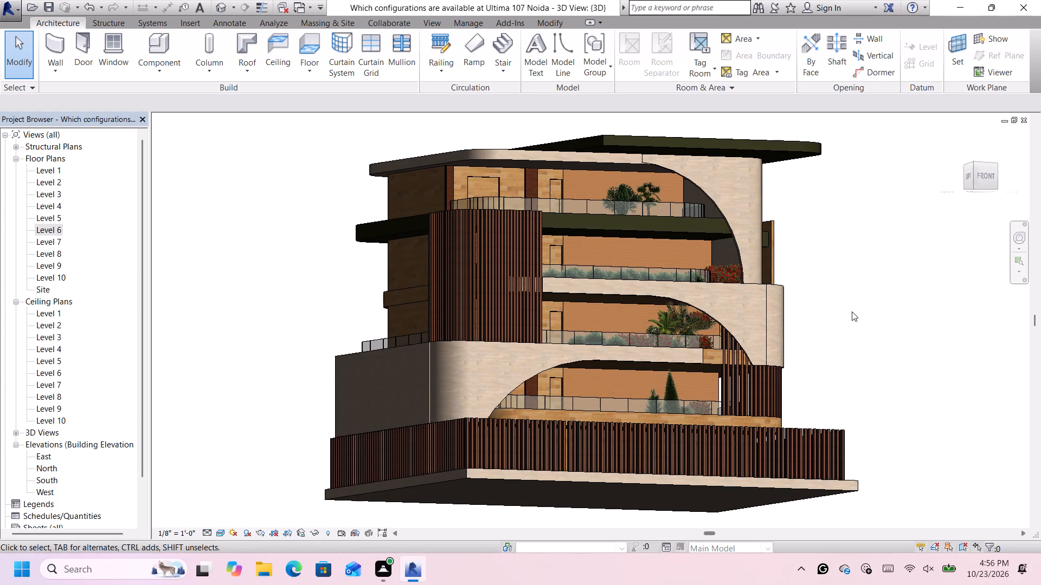
middle_click(852, 313)
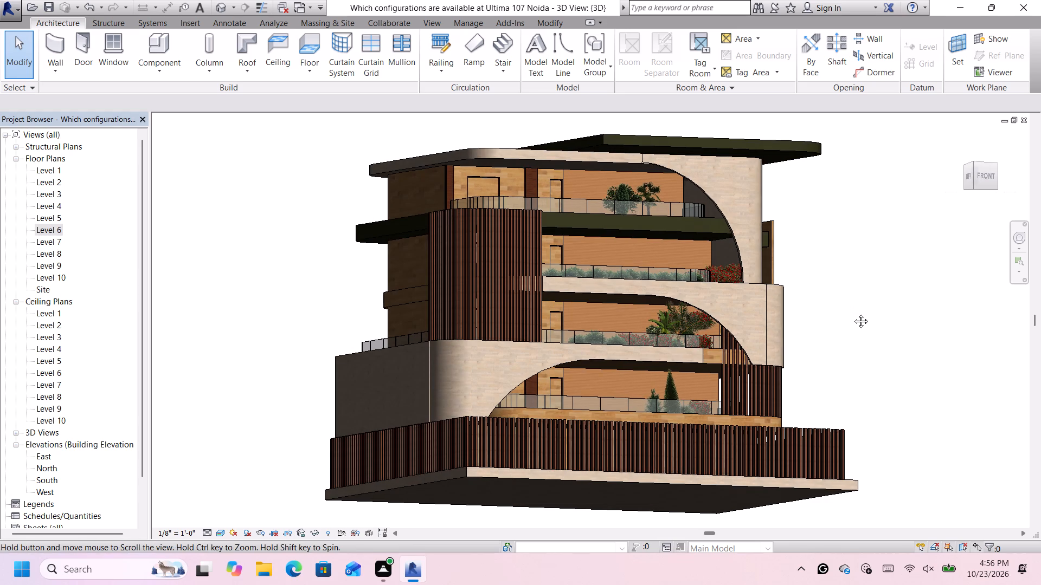
shift+middle_drag(853, 312, 853, 305)
shift+middle_drag(853, 305, 853, 294)
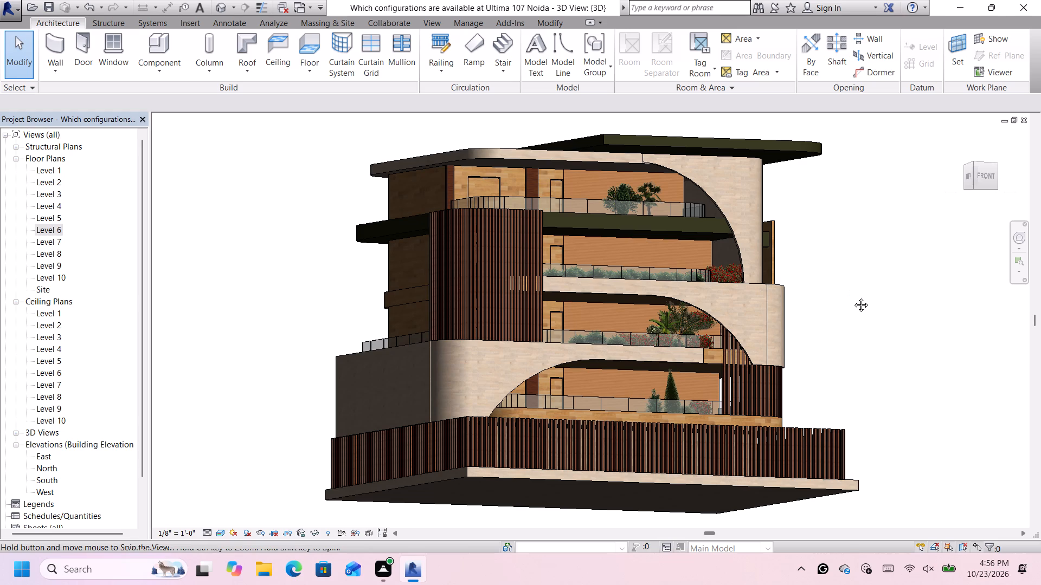
shift+middle_drag(853, 294, 853, 283)
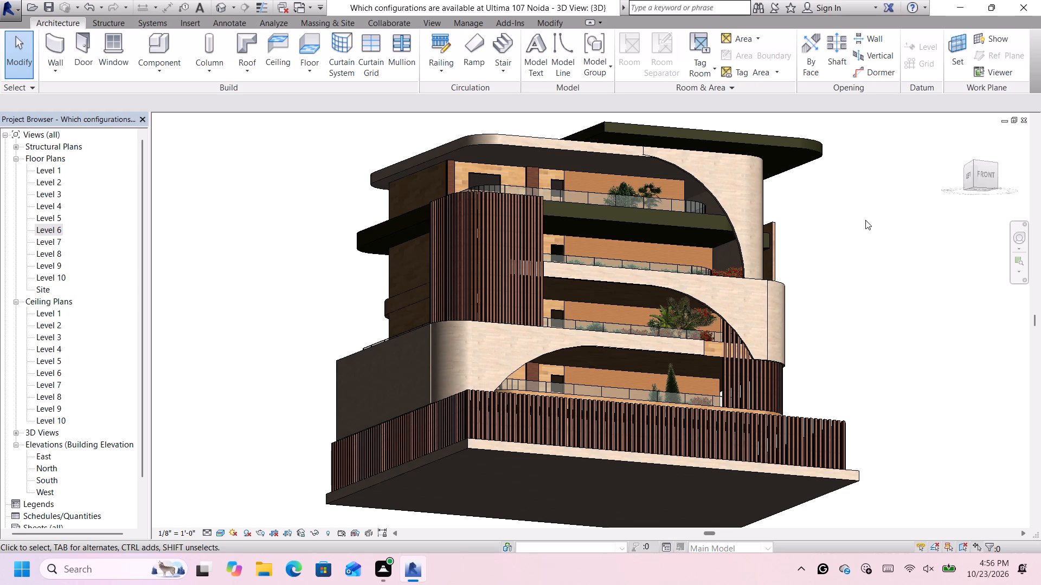
Print the current 3D view with Microsoft Print to PDF, keeping the default print settings.
key(ctrl+p)
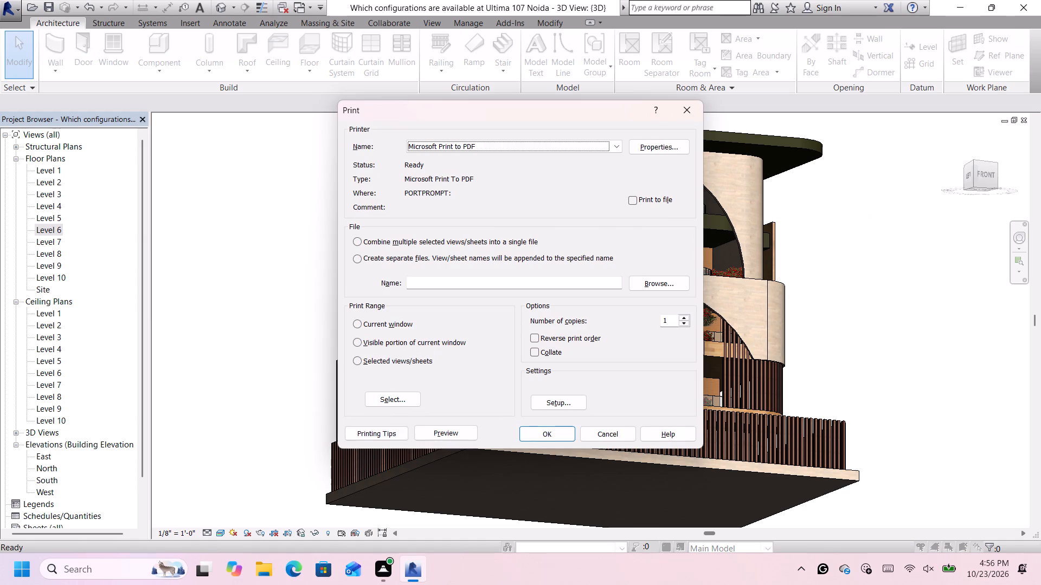
click(548, 433)
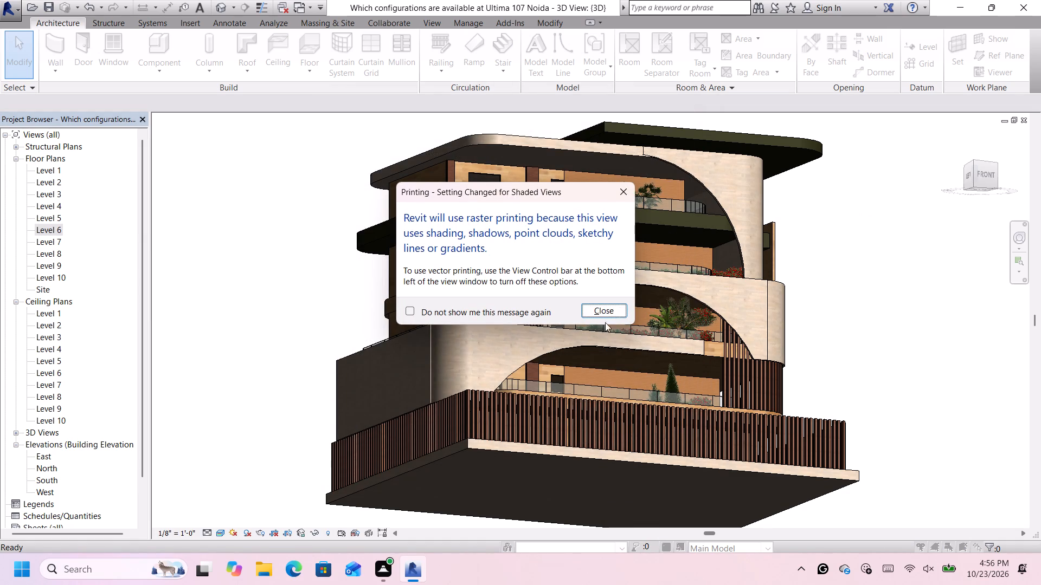
click(606, 314)
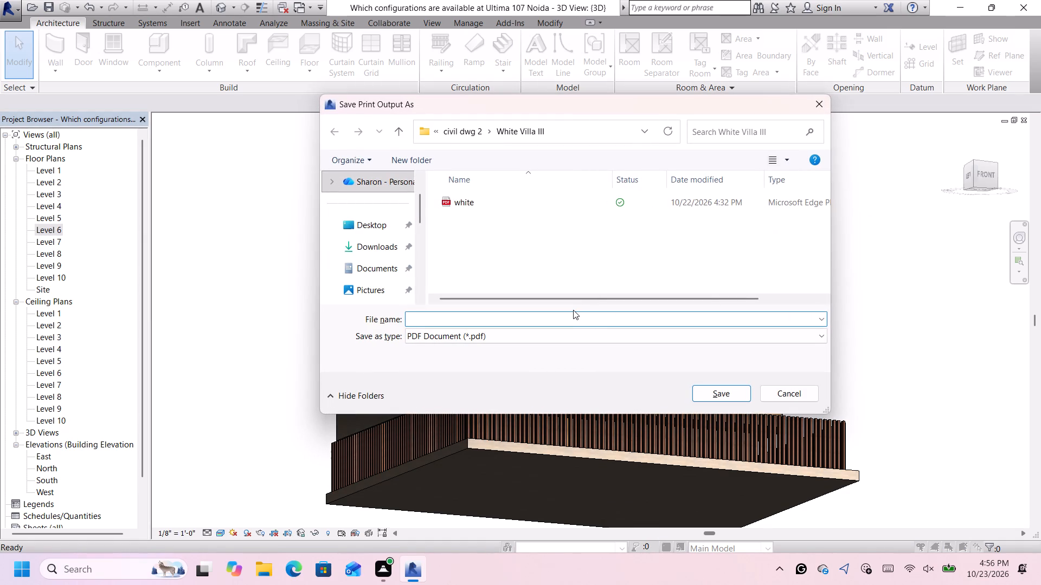
Save the PDF as which in the Which configurations are available project folder, inside civil dwg 2 under synbiosis solutions on the Desktop.
double_click(394, 222)
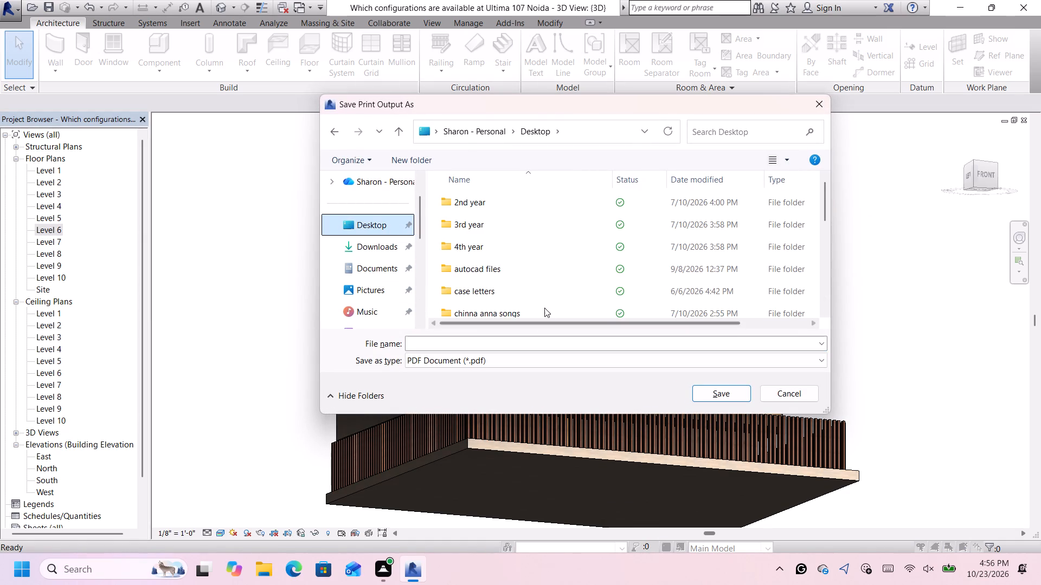
scroll(542, 289, down, 7)
double_click(549, 243)
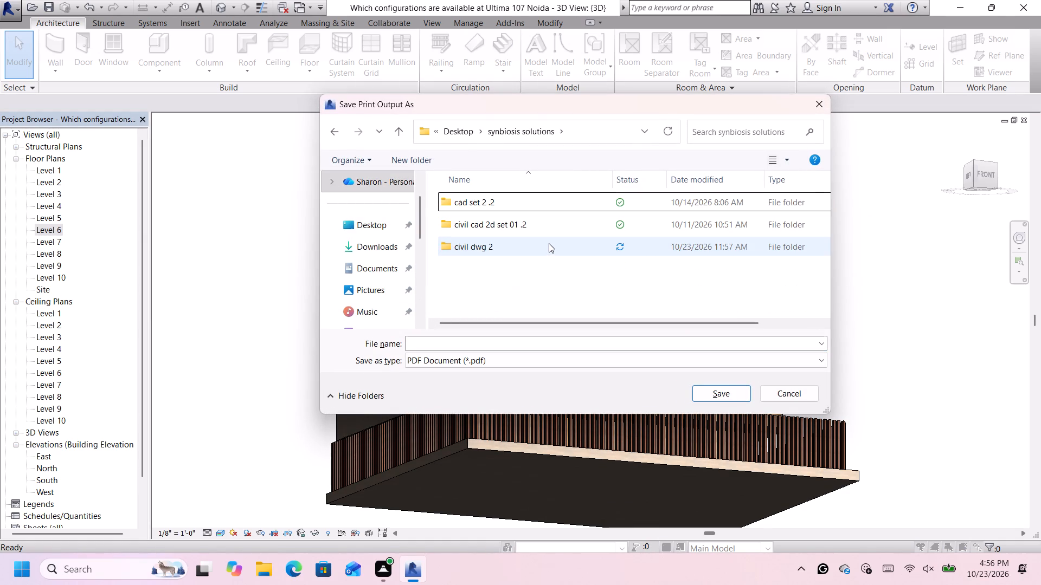
double_click(549, 243)
scroll(550, 243, down, 11)
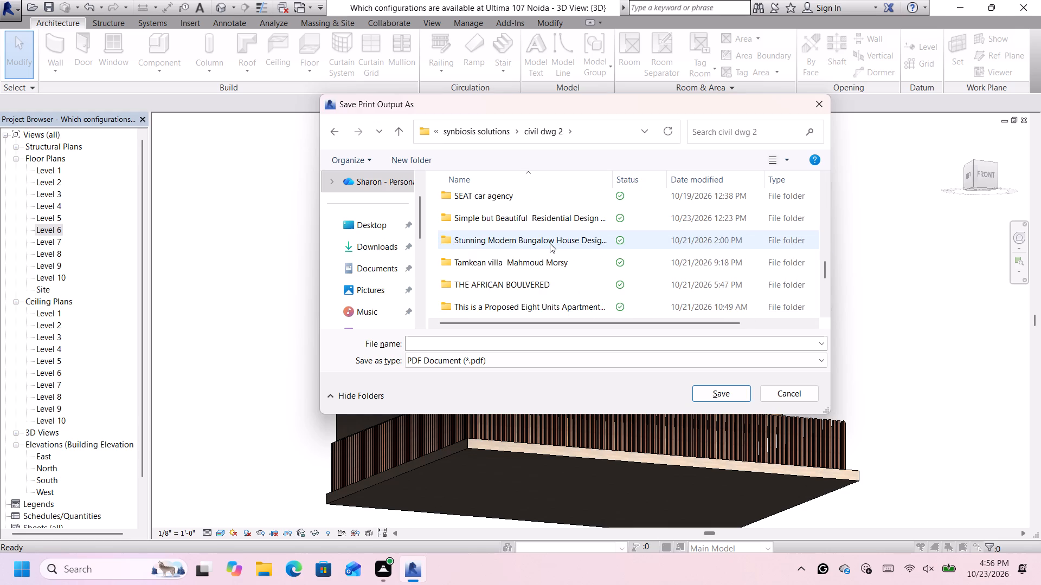
scroll(550, 243, down, 3)
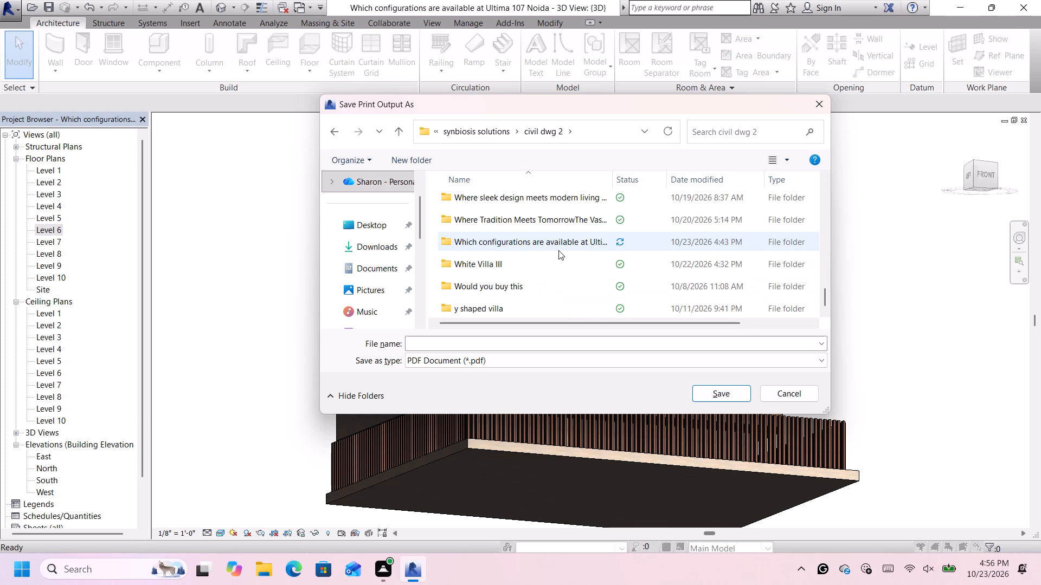
scroll(558, 250, down, 2)
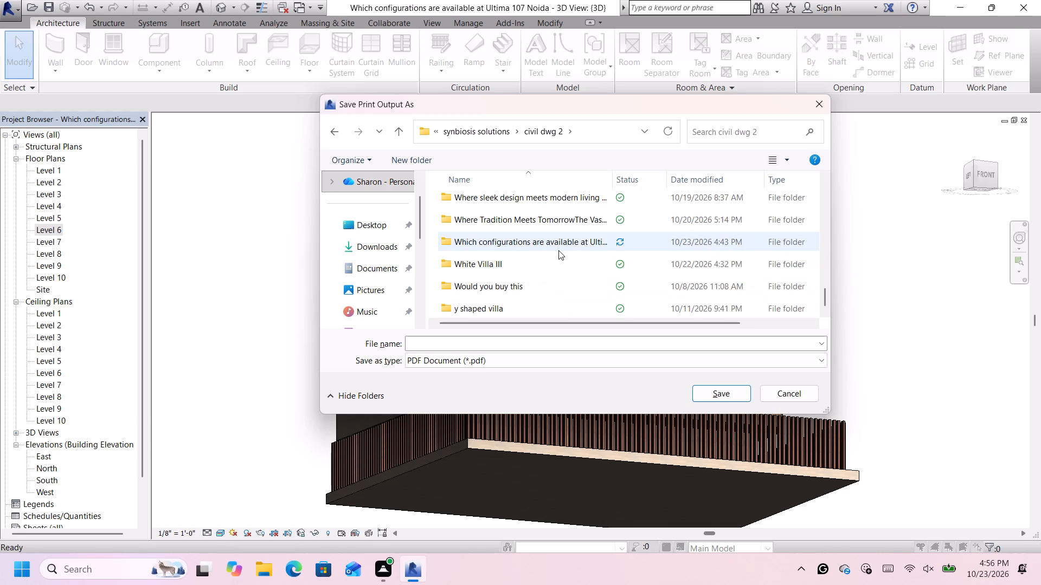
double_click(558, 250)
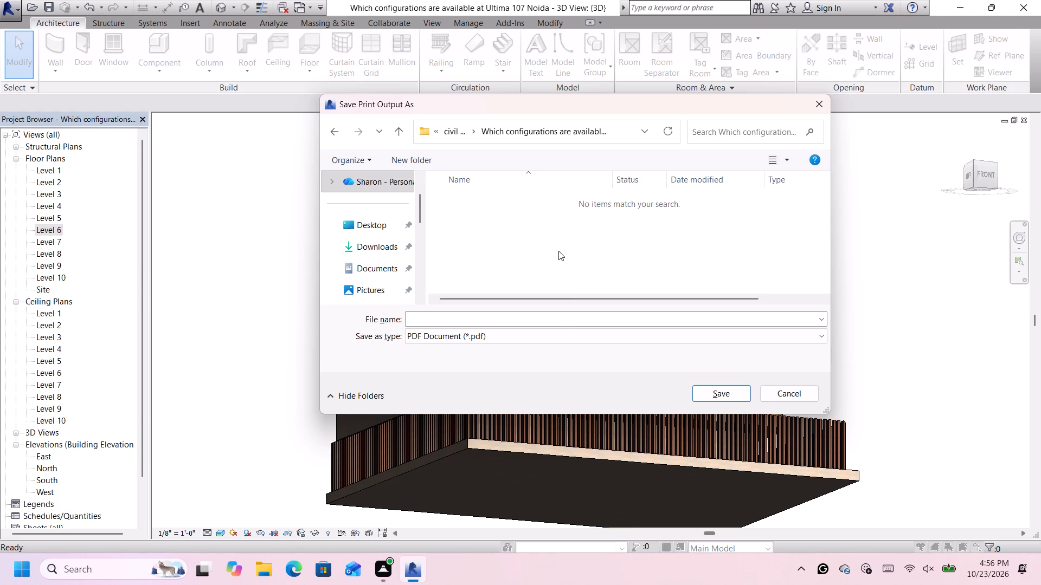
click(560, 313)
key(w)
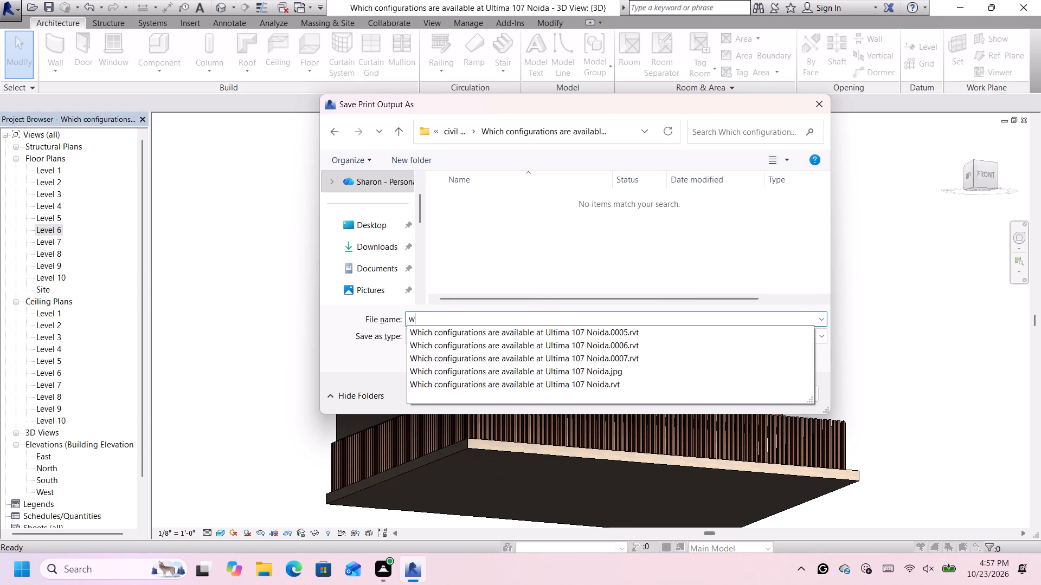
text(hich)
drag(696, 388, 702, 393)
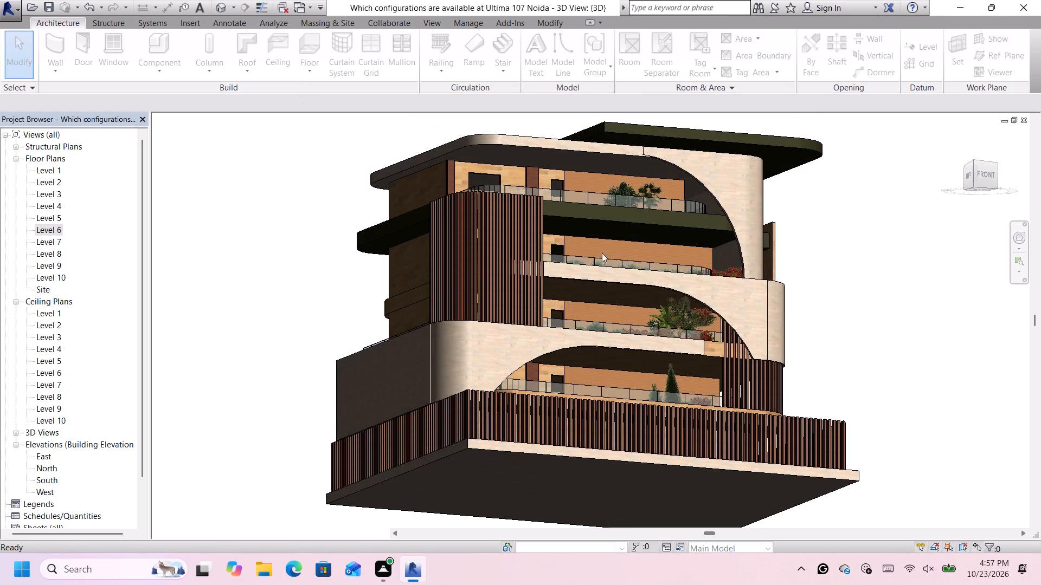